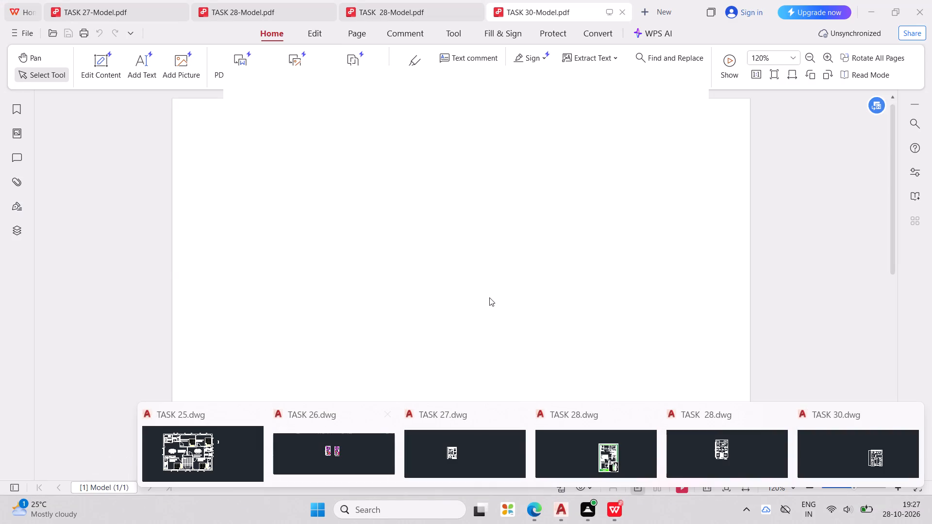
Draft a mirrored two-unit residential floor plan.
Close the PDF viewer holding the plotted TASK files and return to the TASK 30 drawing in AutoCAD.
left_click(916, 11)
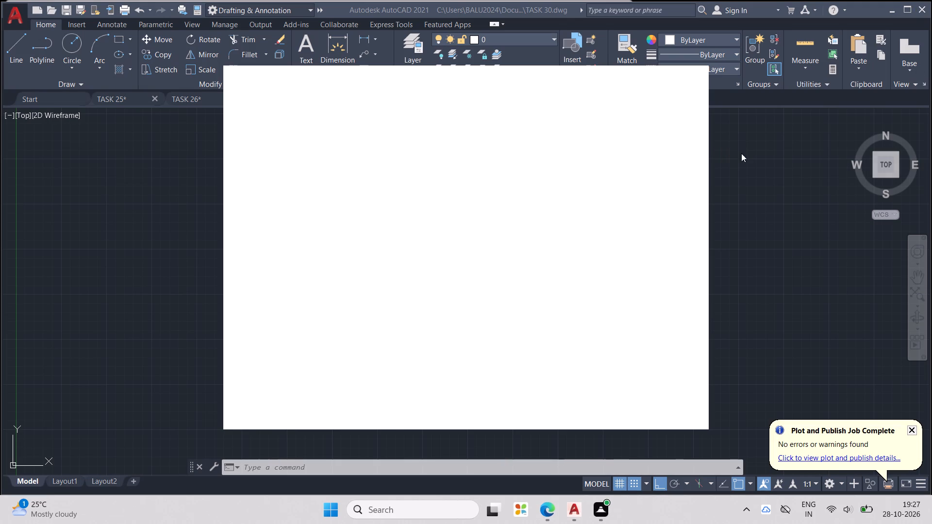
left_click(741, 153)
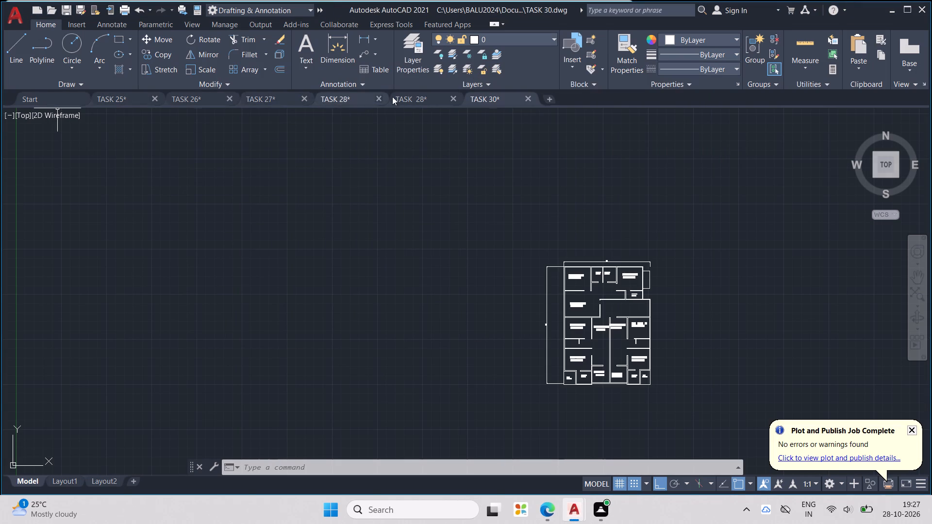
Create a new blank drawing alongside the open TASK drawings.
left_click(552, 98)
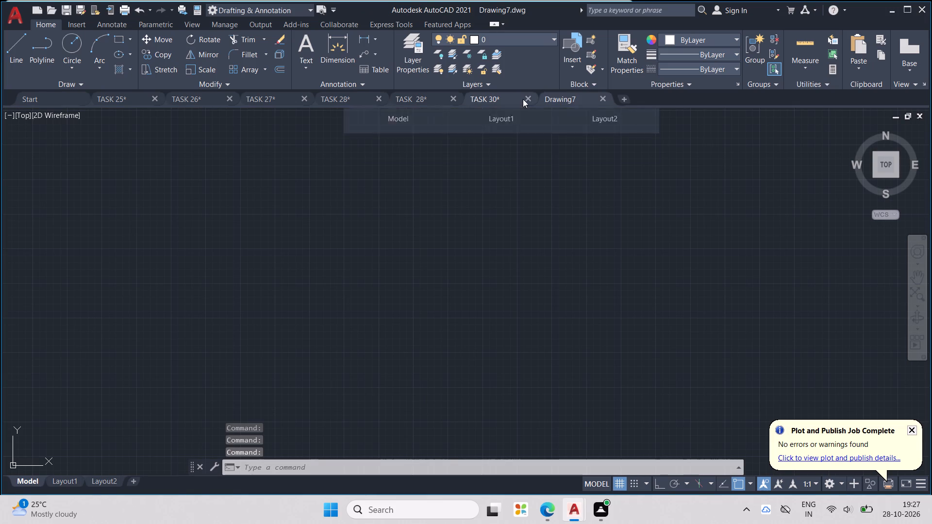
Close TASK 30, both TASK 28 drawings, TASK 27, the blank drawing, TASK 26 and TASK 25 without saving changes.
left_click(523, 99)
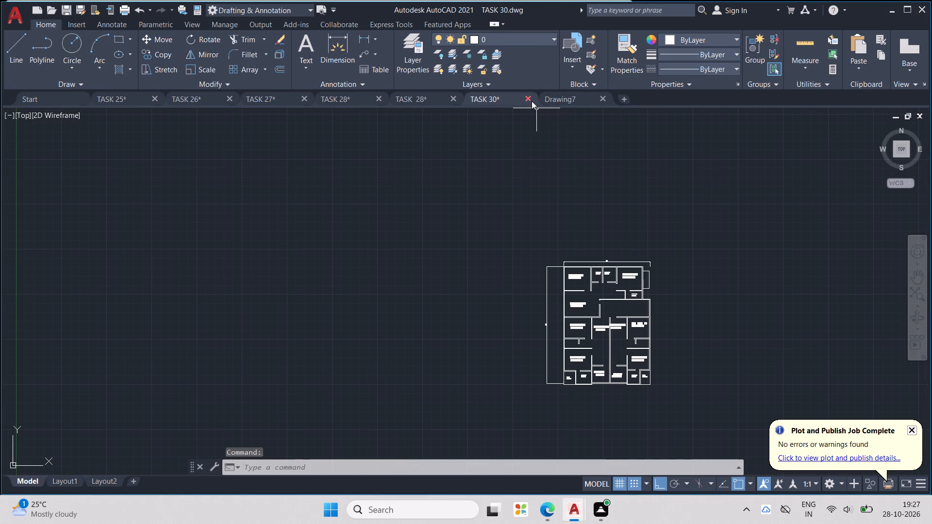
left_click(528, 98)
left_click(503, 278)
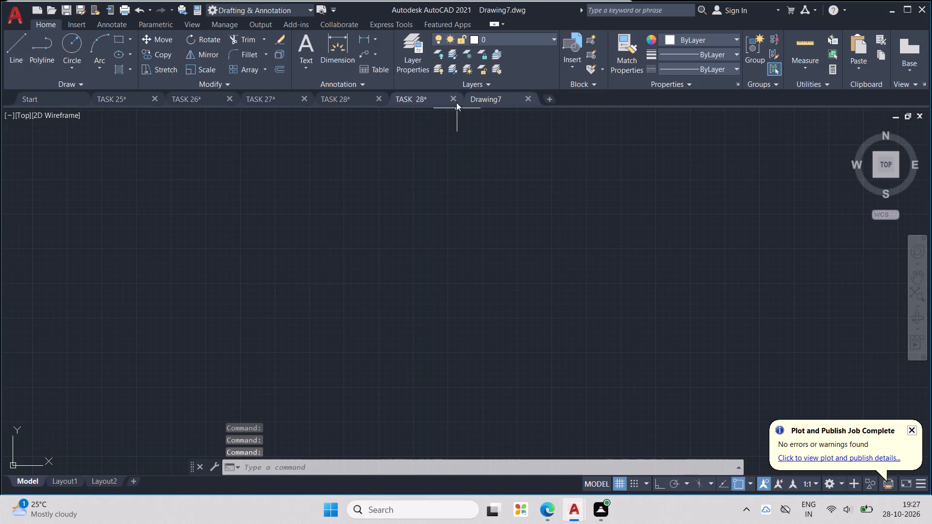
left_click(455, 100)
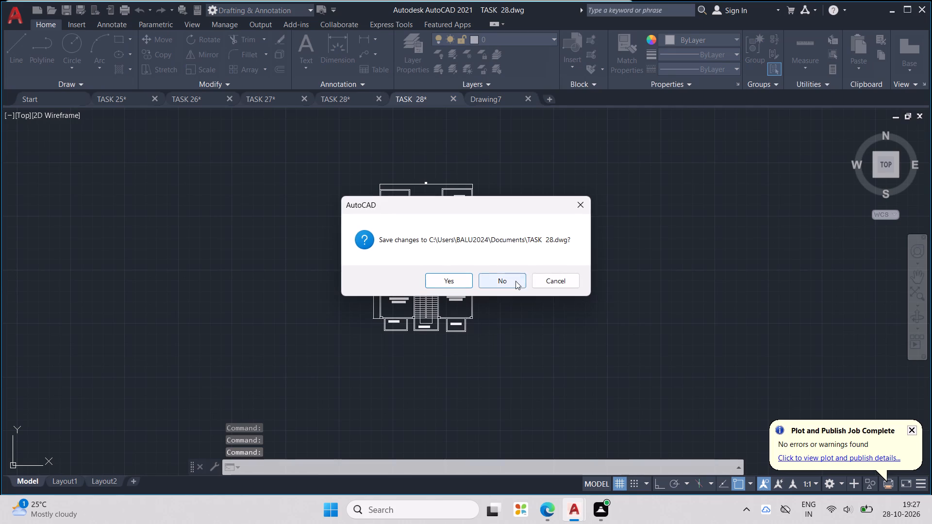
left_click(516, 281)
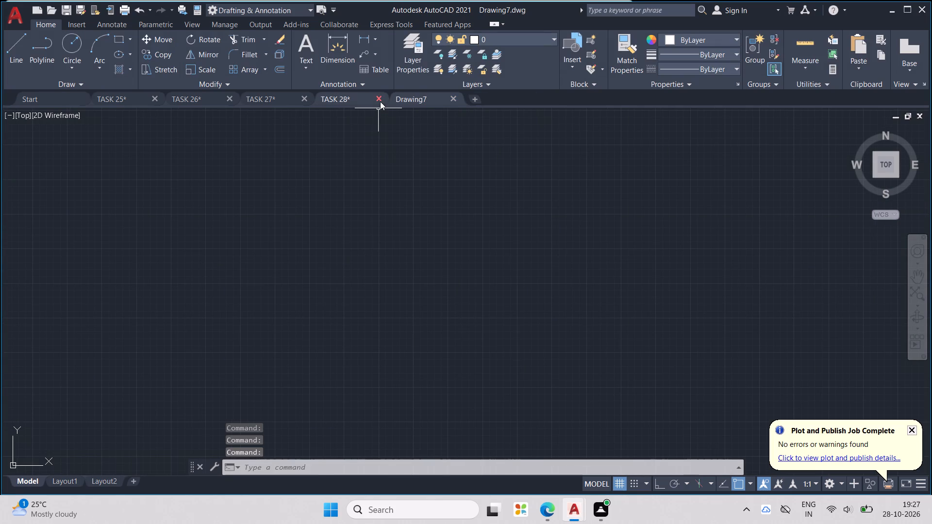
left_click(380, 101)
left_click(516, 277)
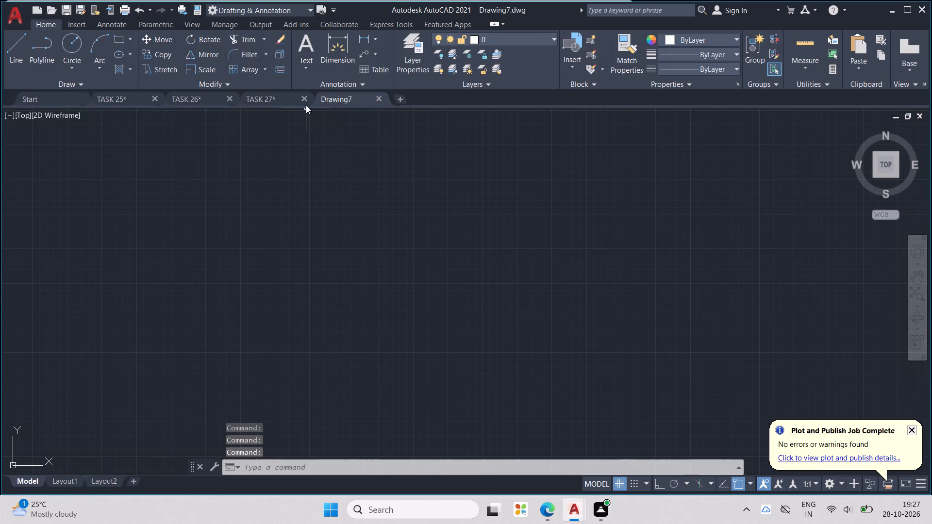
left_click(305, 99)
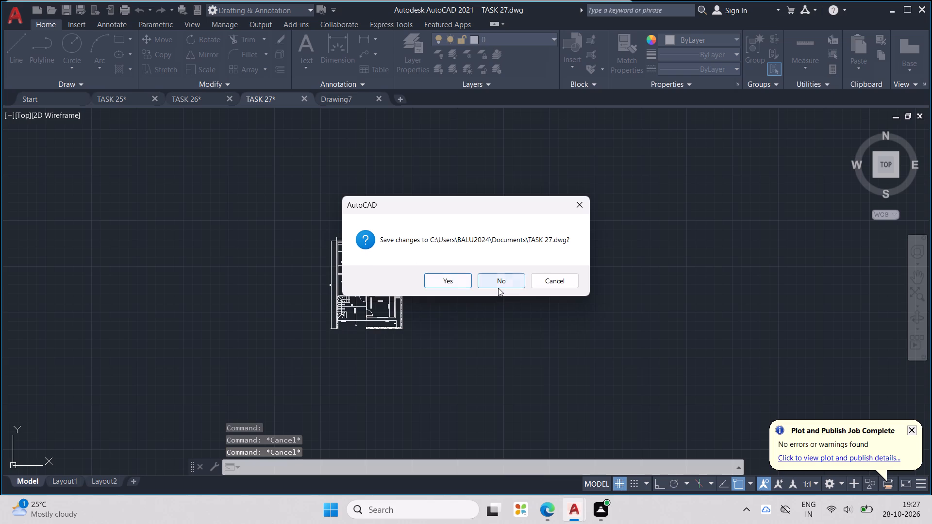
left_click(498, 288)
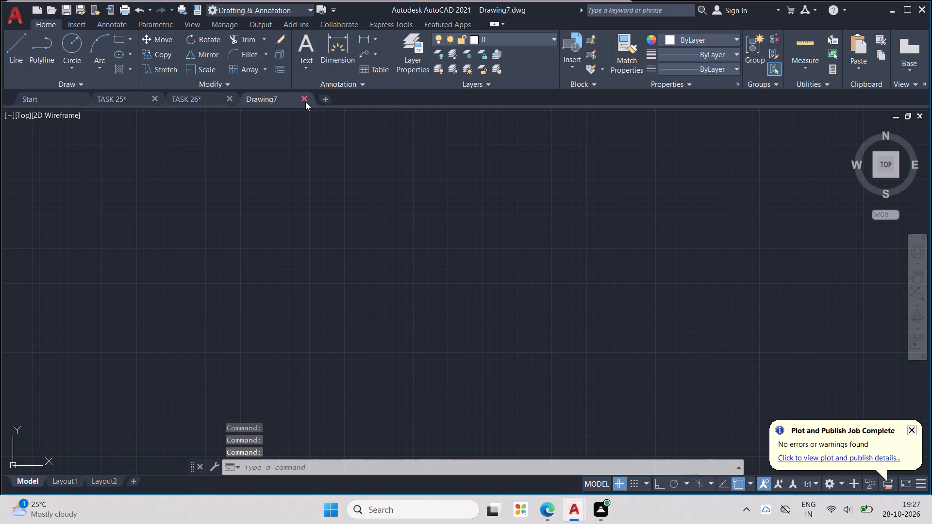
left_click(306, 101)
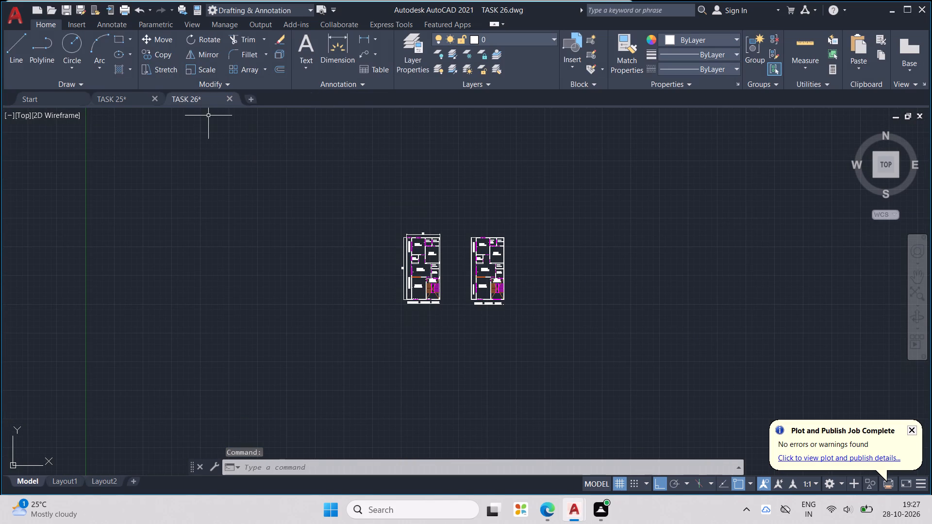
left_click(231, 95)
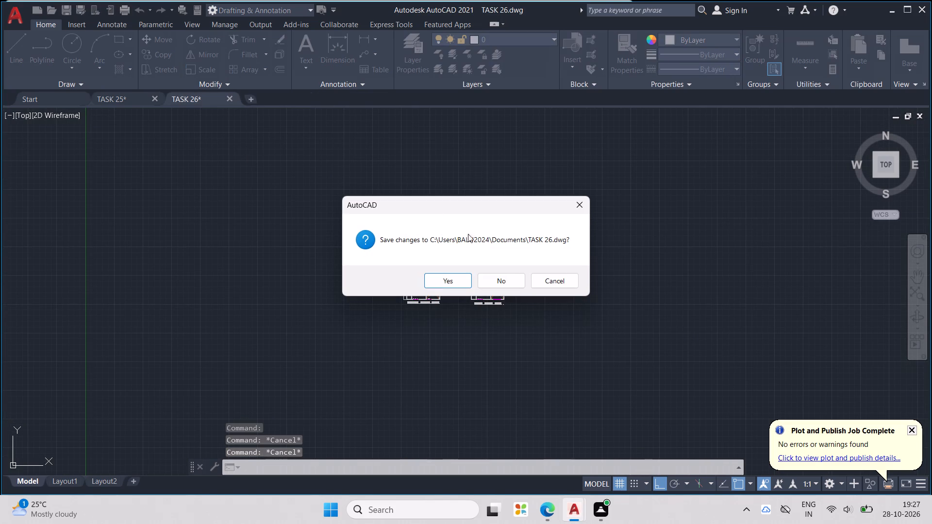
left_click(502, 277)
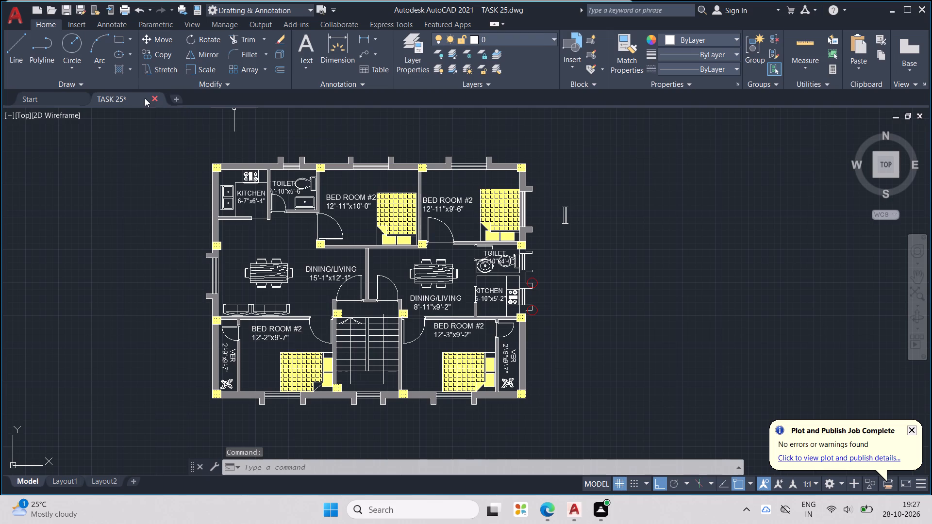
left_click(154, 98)
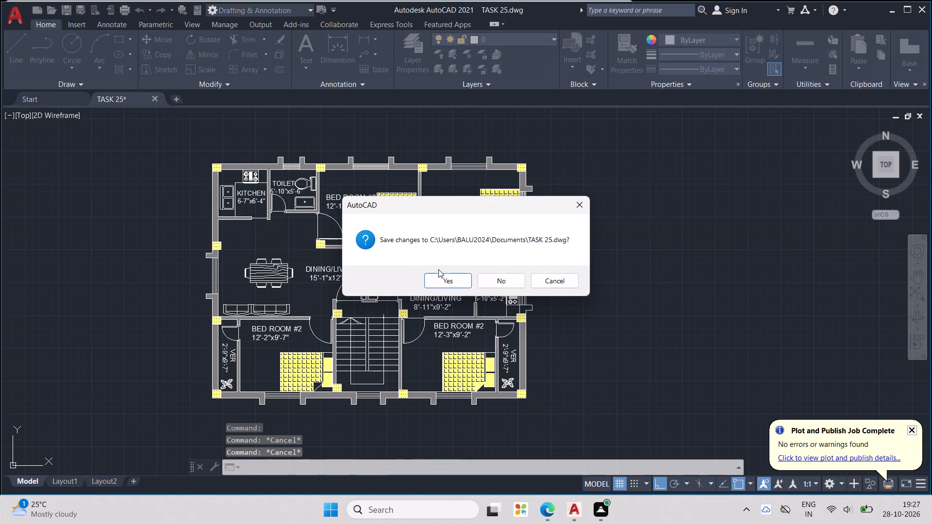
left_click(496, 279)
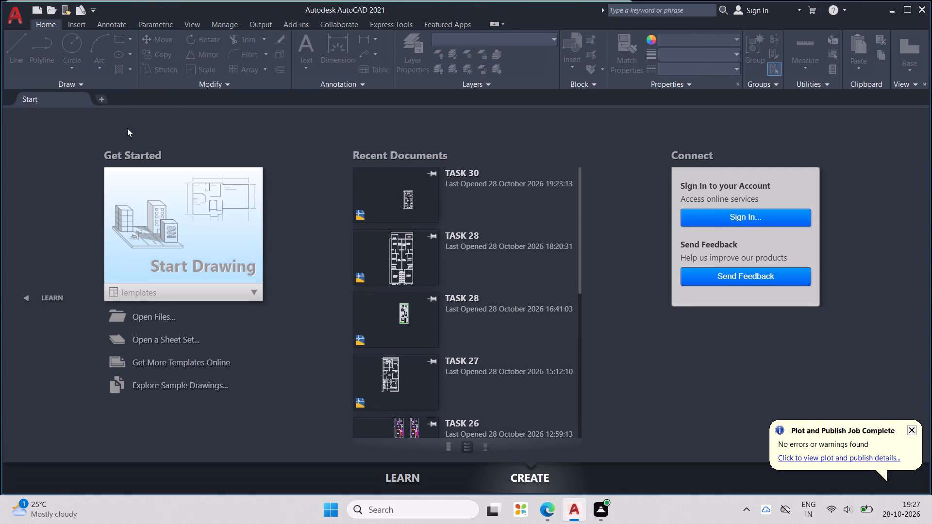
Create a new blank drawing.
left_click(102, 99)
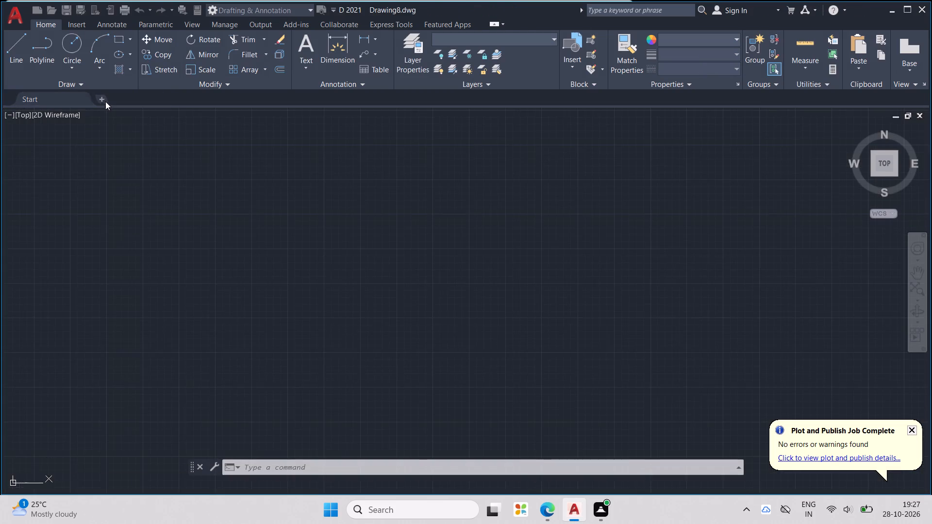
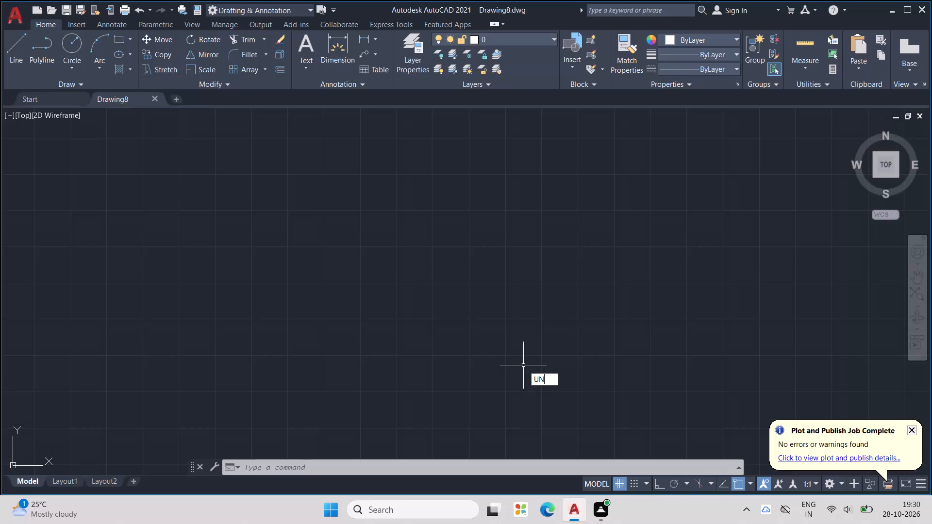
Configure the drawing units to Engineering length type, 0'-0.0" precision and Inches insertion scale.
key("Return")
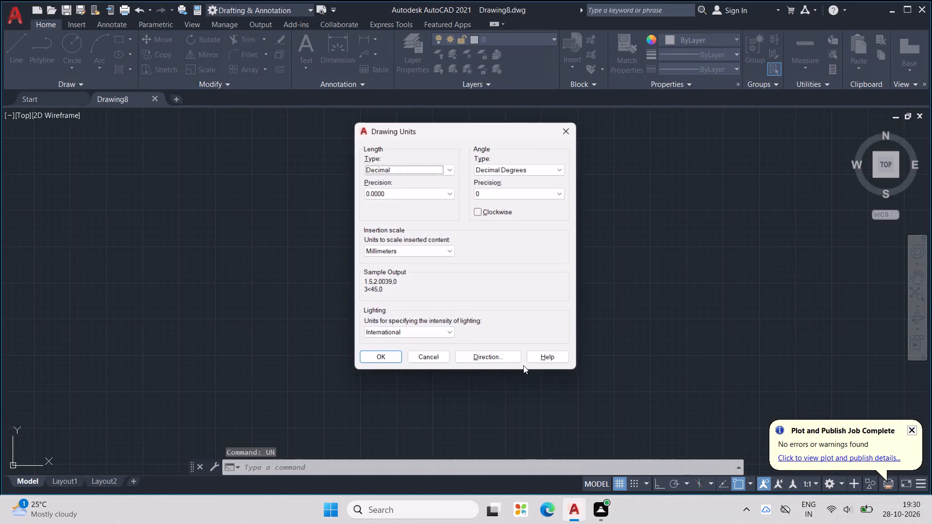
left_click(445, 167)
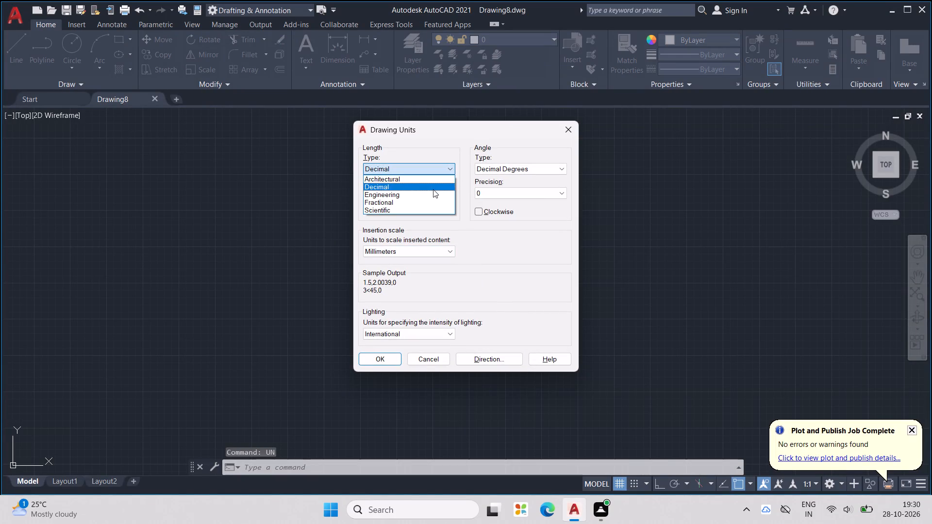
left_click(429, 195)
left_click(429, 195)
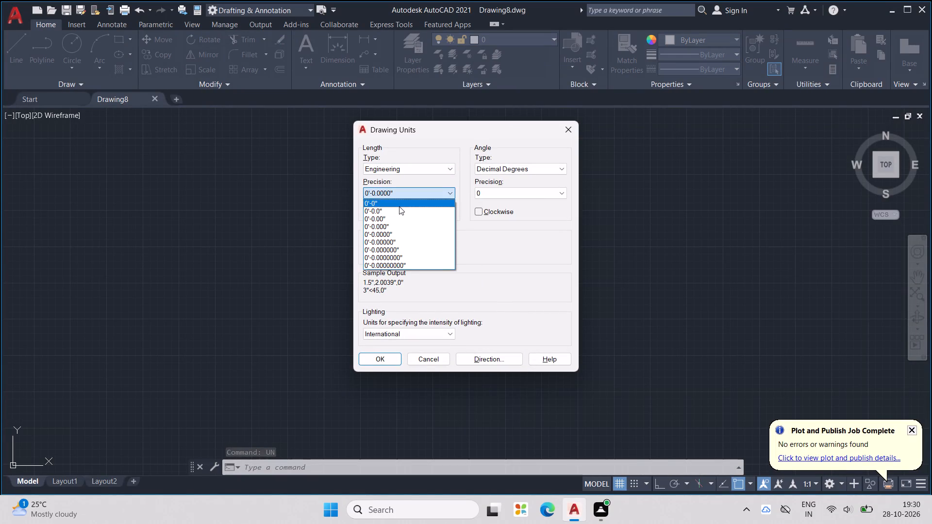
left_click(399, 206)
left_click(402, 196)
left_click(391, 211)
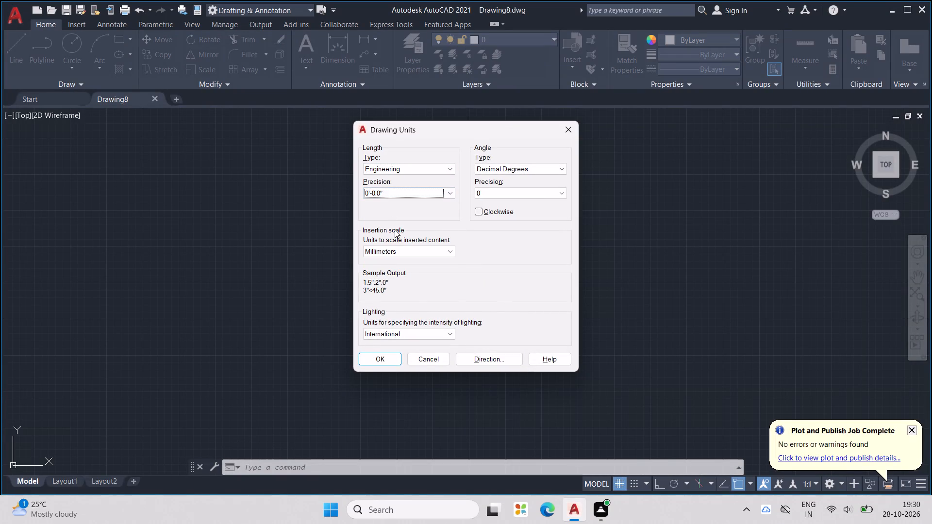
left_click(399, 246)
left_click(383, 268)
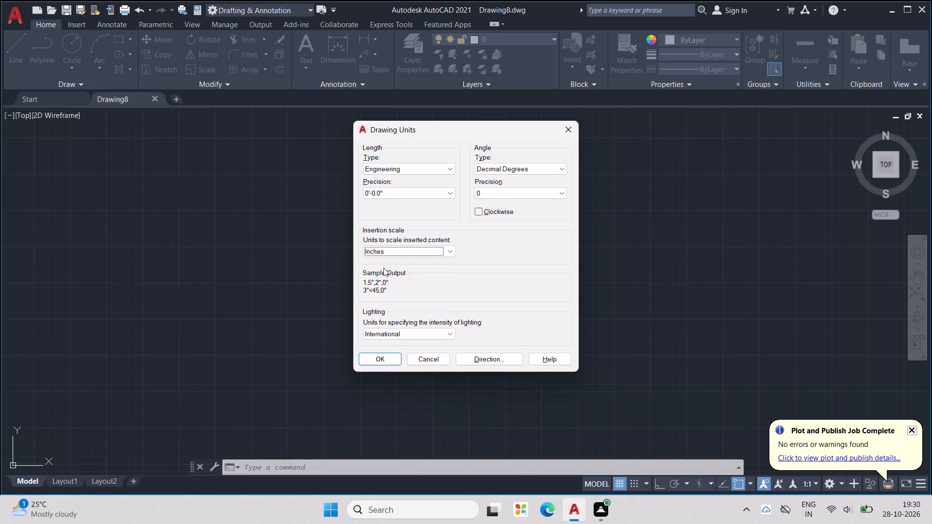
left_click(385, 366)
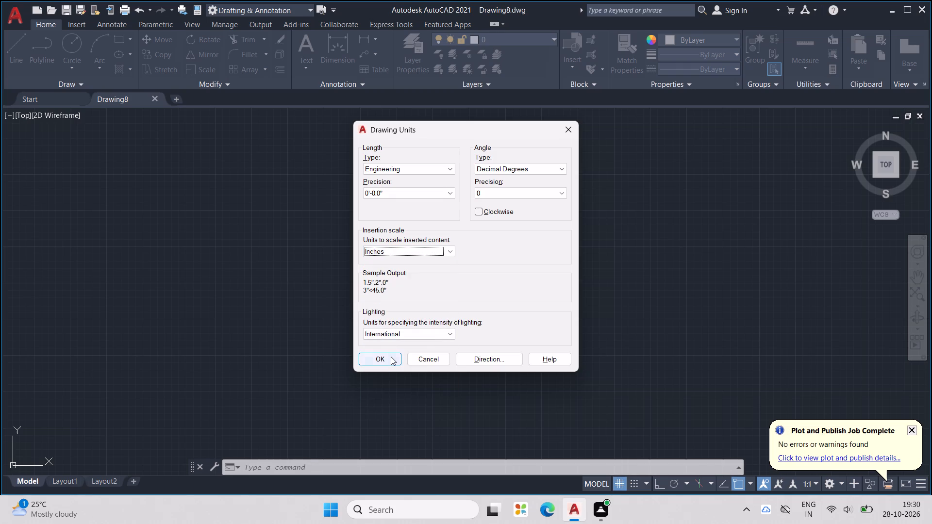
left_click(391, 357)
Modify the ISO-25 dimension style's primary units to Engineering format with 0'-0.0" precision.
key("d")
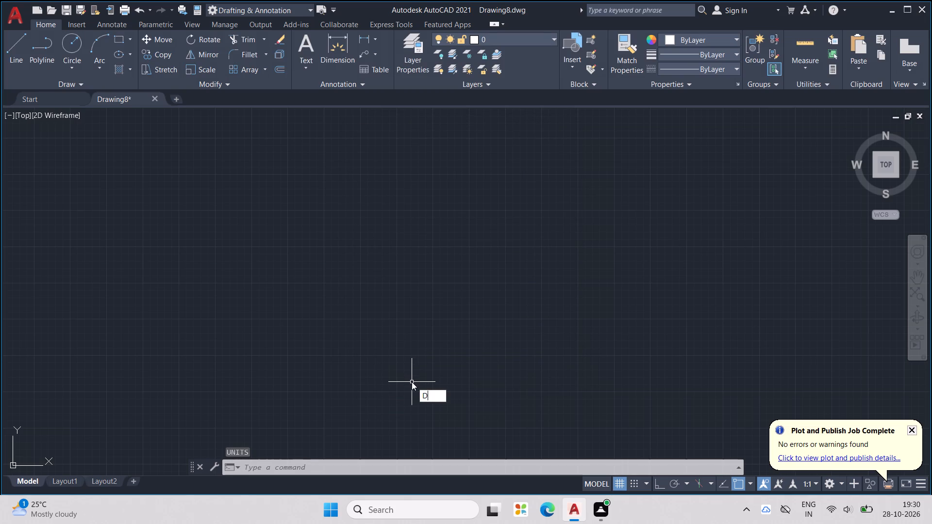
key("Return")
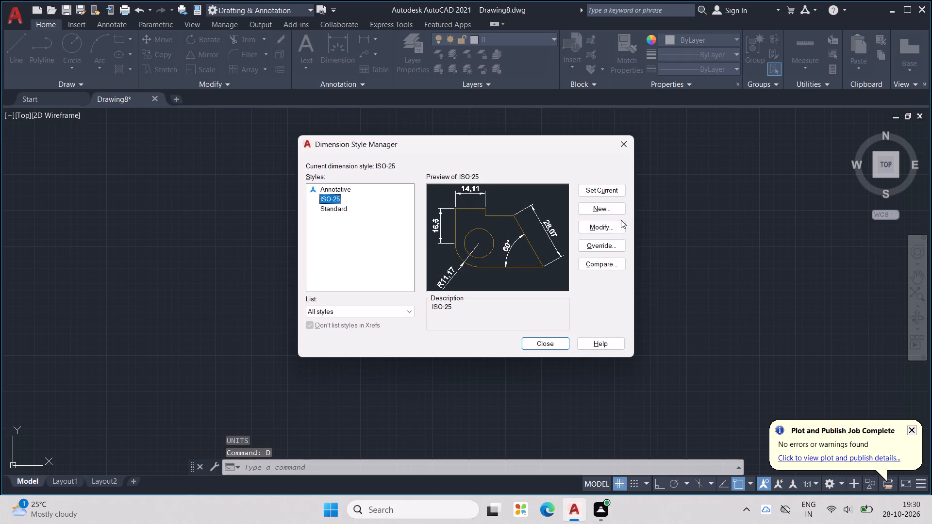
left_click(619, 228)
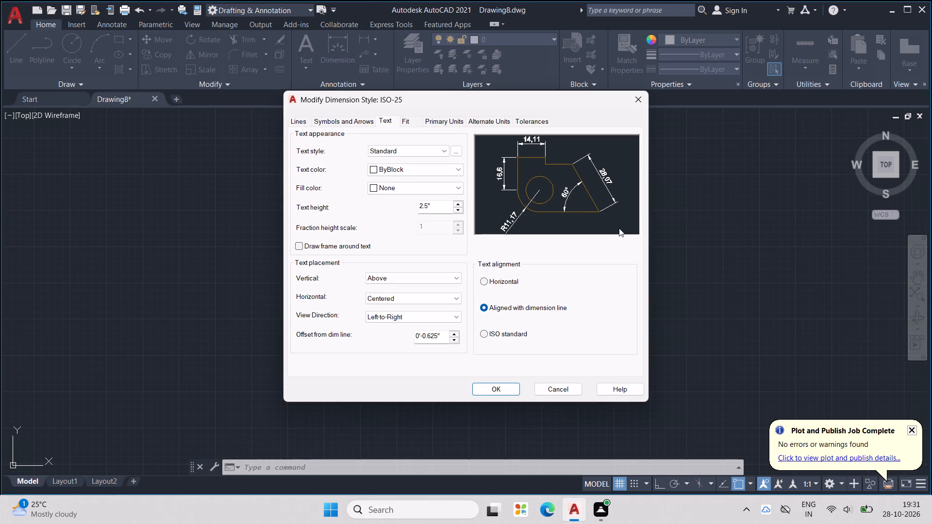
left_click(446, 124)
left_click(444, 151)
left_click(439, 146)
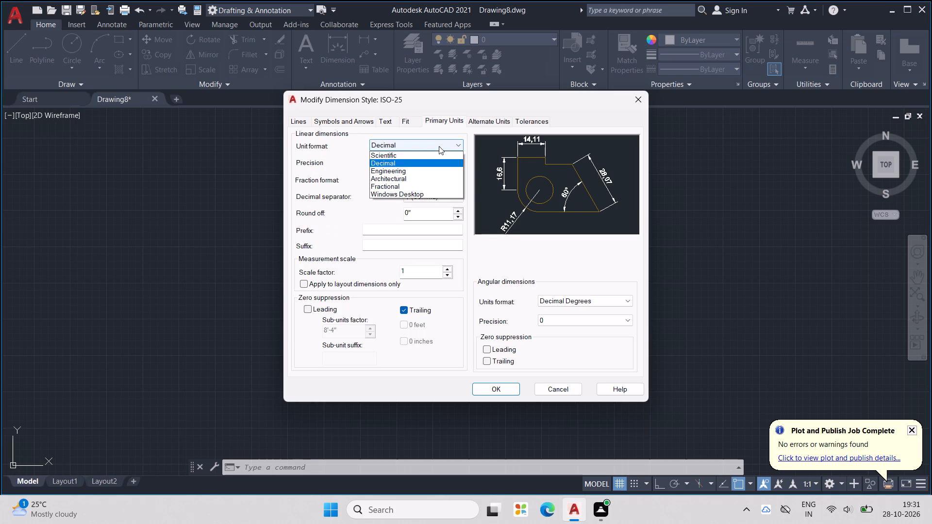
left_click(413, 168)
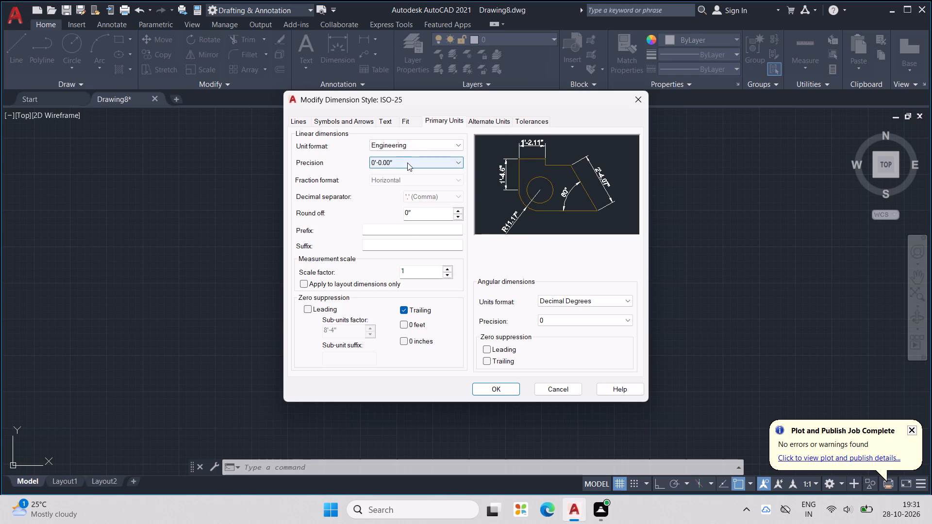
left_click(407, 163)
left_click(396, 177)
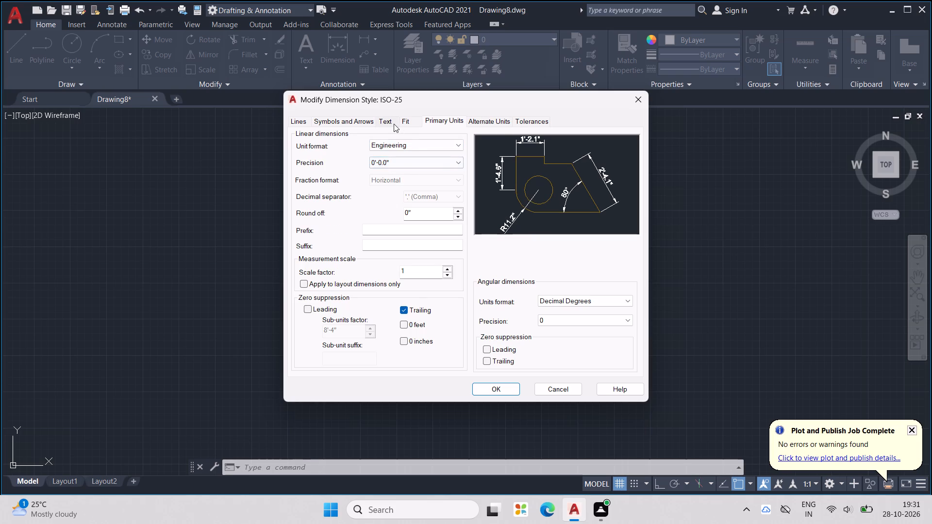
Set the ISO-25 dimension text height to 6", make the style current and close the style manager.
left_click(394, 124)
left_click_drag(438, 209, 369, 207)
type("6\"")
key("Return")
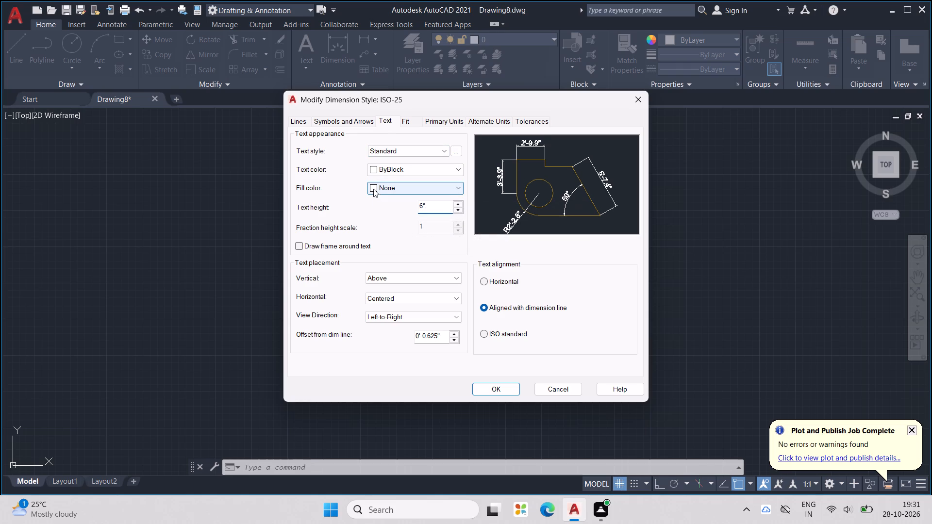
left_click(497, 393)
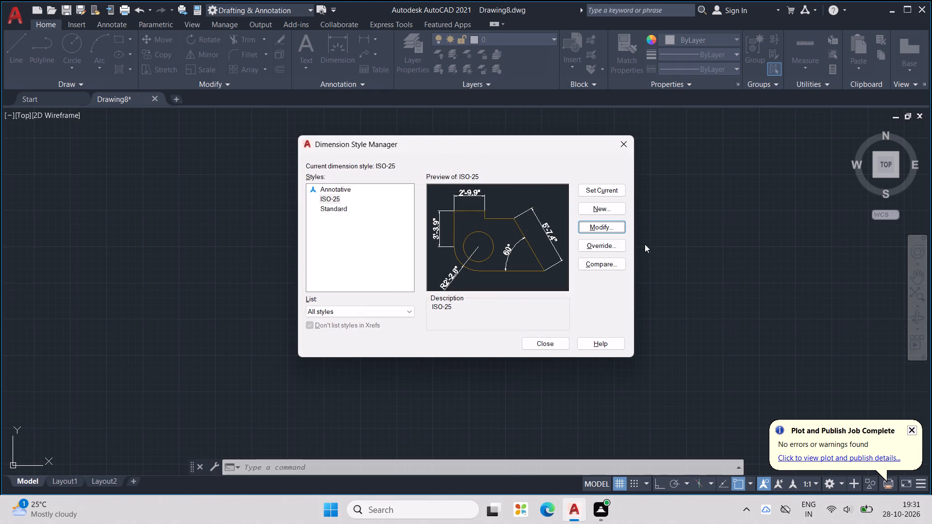
left_click(620, 185)
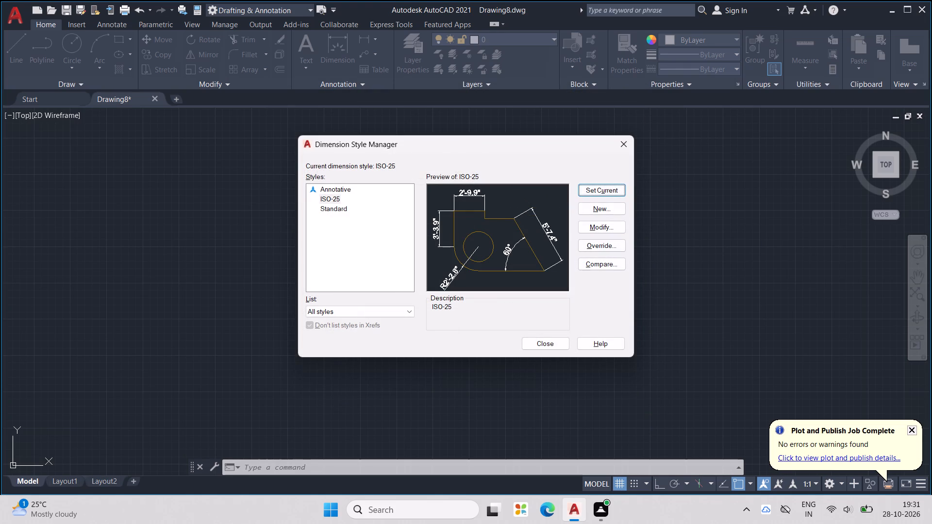
left_click(549, 345)
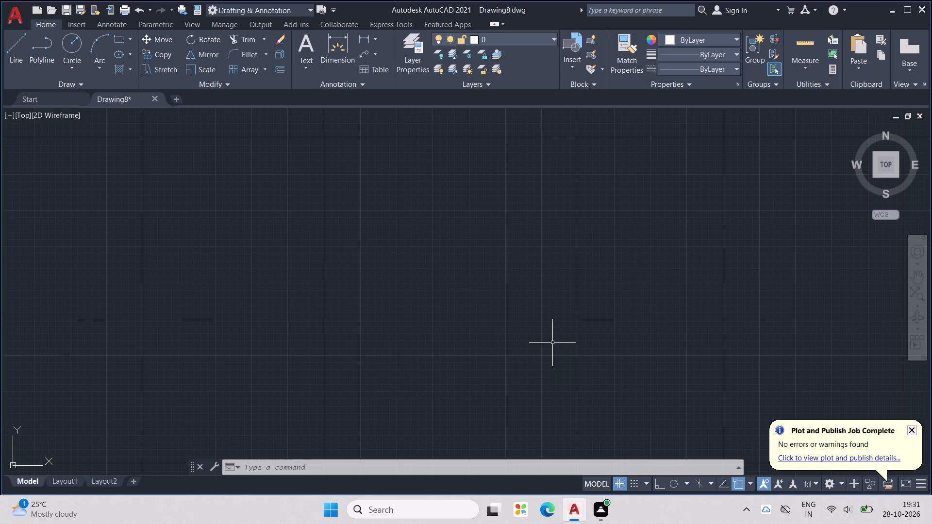
key("Escape")
key("Escape")
Draw a closed rectangle 50'6" wide and 36'6" high from orthogonal lines.
key("l")
key("Return")
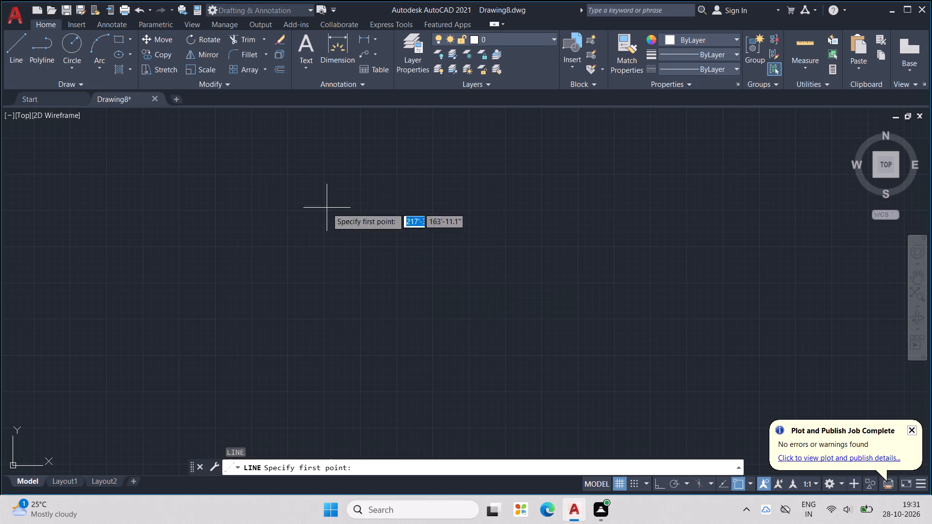
left_click(313, 179)
key("F8")
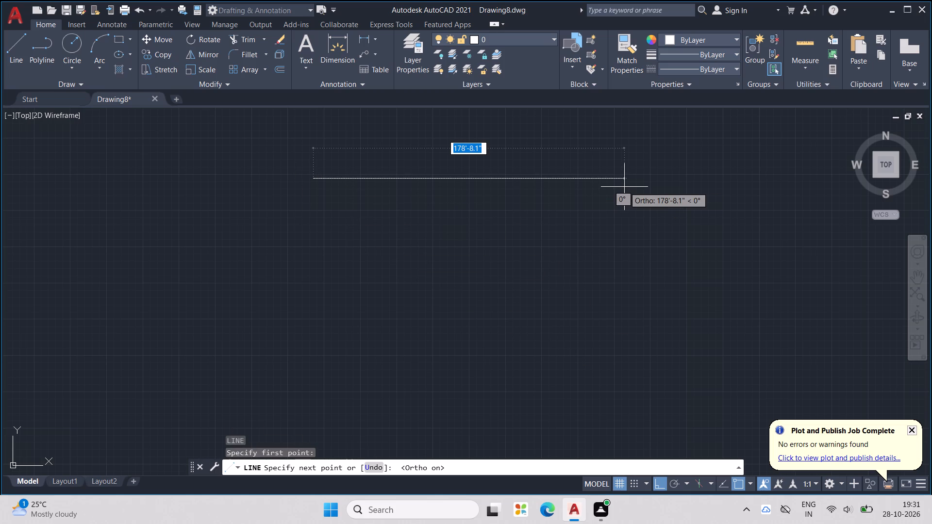
type("50'")
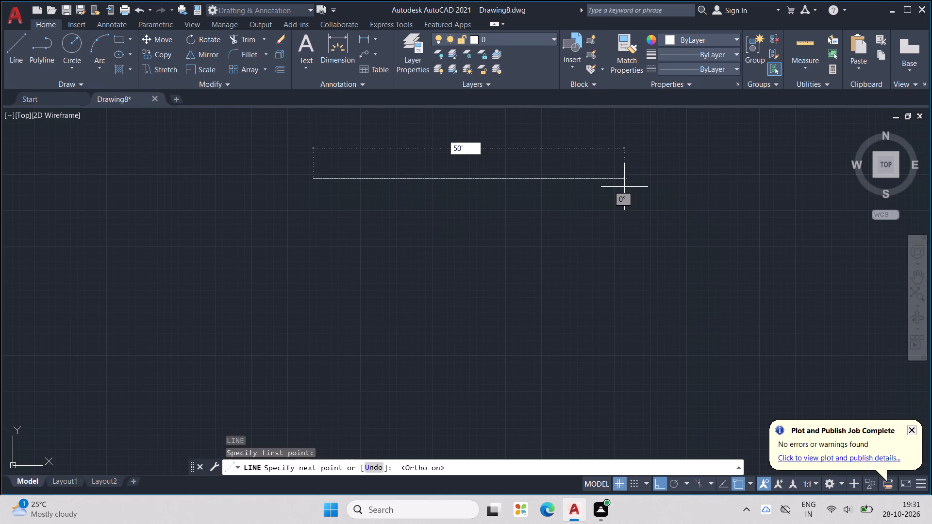
type("6\"")
key("Return")
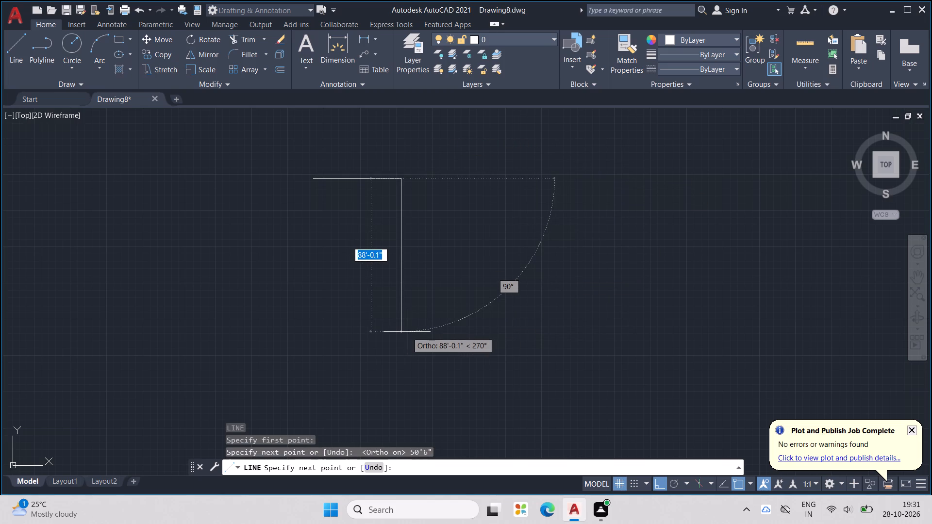
type("36'")
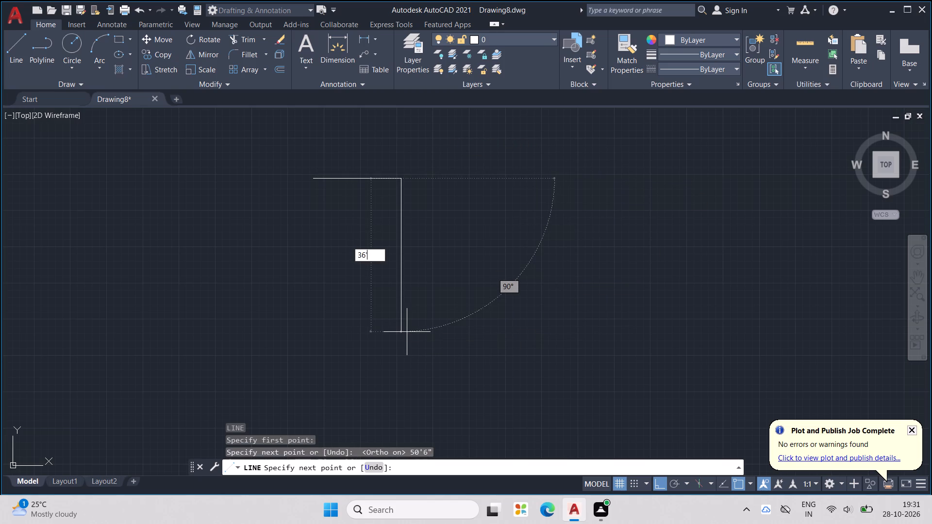
type("6\"")
key("Return")
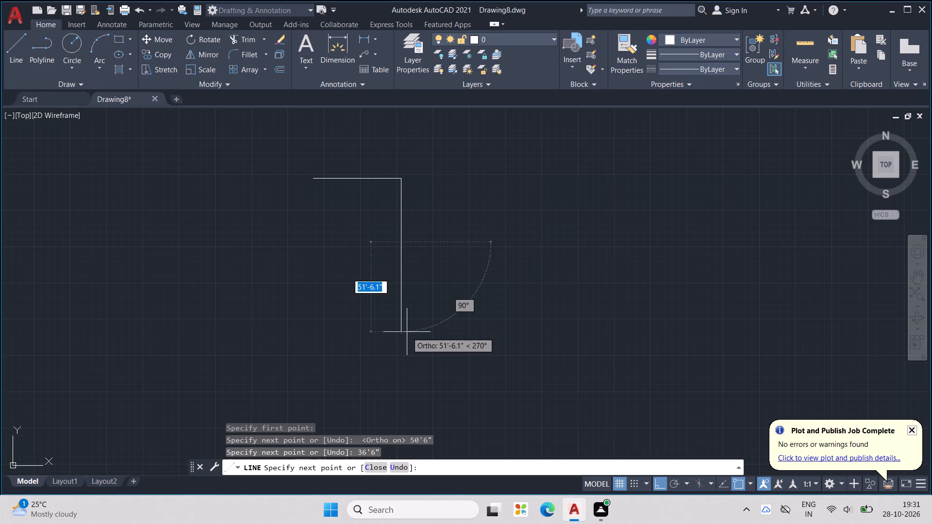
middle_click_drag(220, 261, 409, 311)
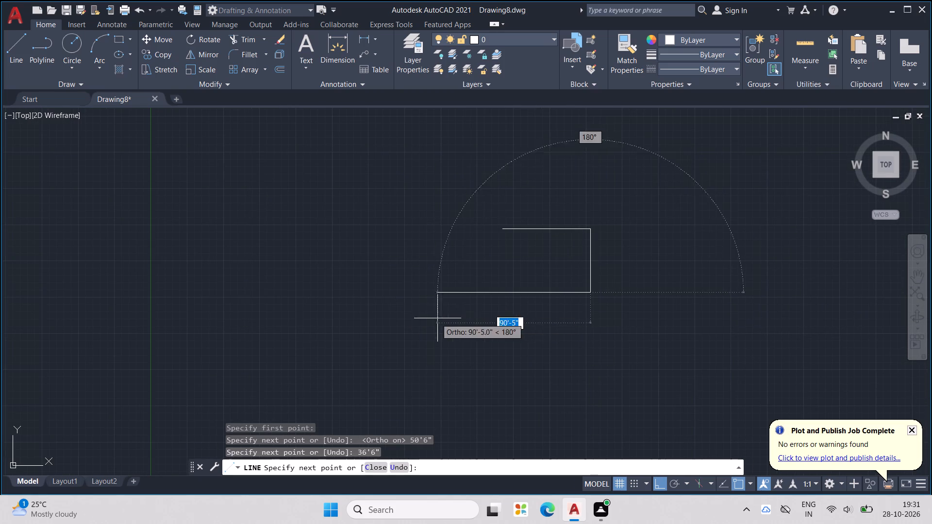
type("50'6\"")
key("Return")
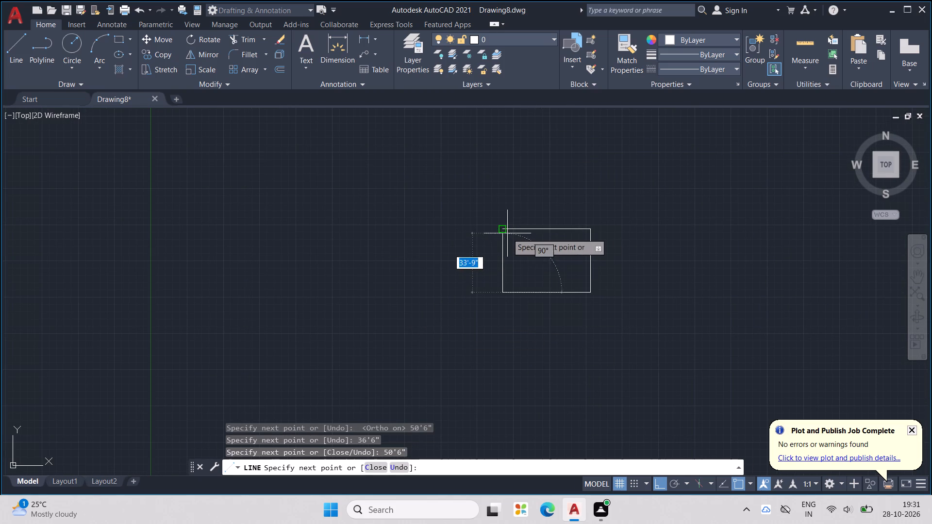
left_click(505, 229)
key("Escape")
key("Escape")
key("Escape")
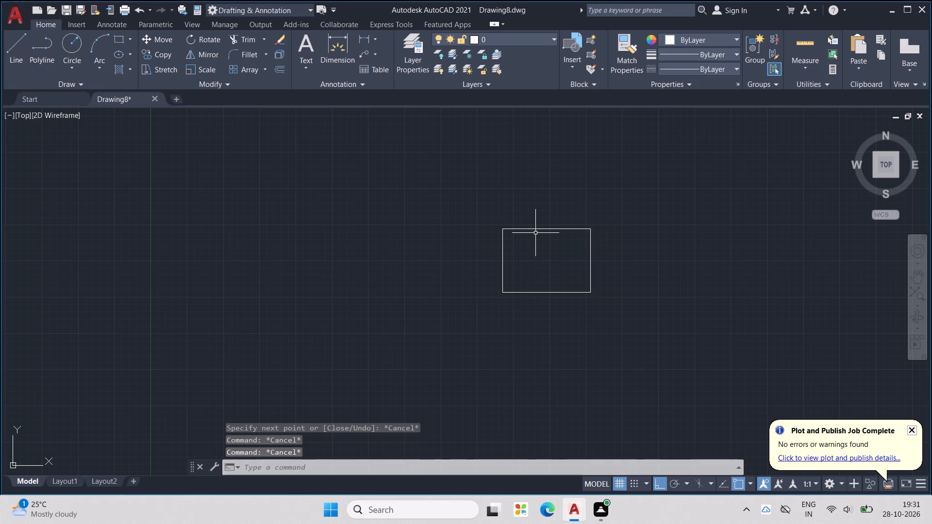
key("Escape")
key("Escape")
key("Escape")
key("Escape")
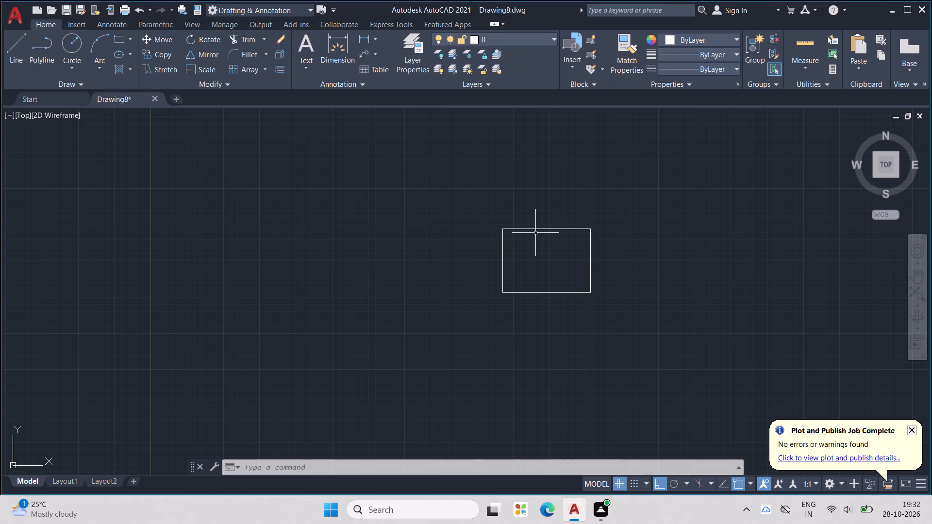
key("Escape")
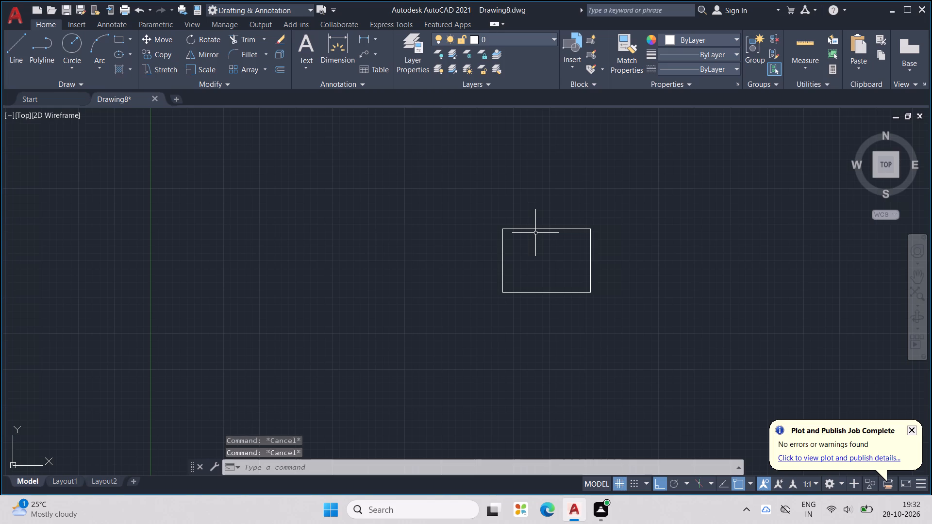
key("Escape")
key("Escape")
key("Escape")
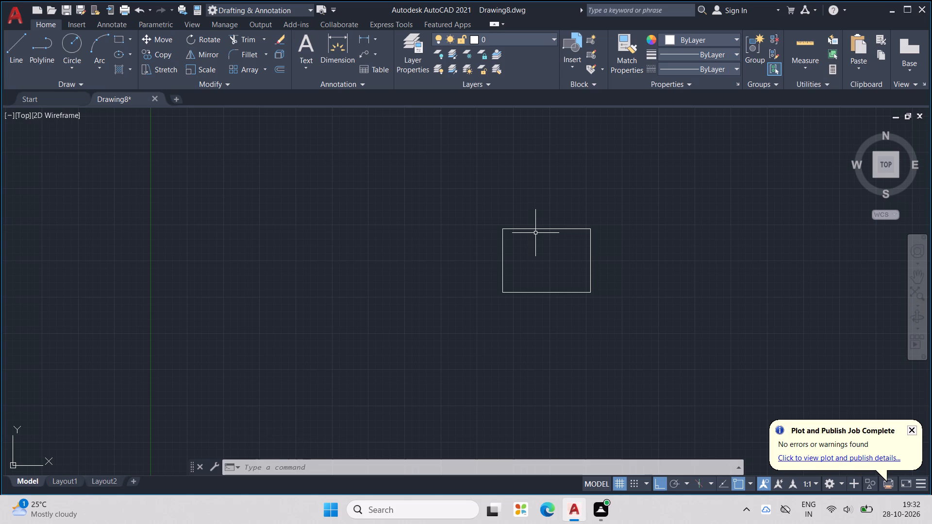
Offset all four sides of the rectangle inward by 4.5".
scroll(500, 223, "up", 2)
key("Escape")
key("Escape")
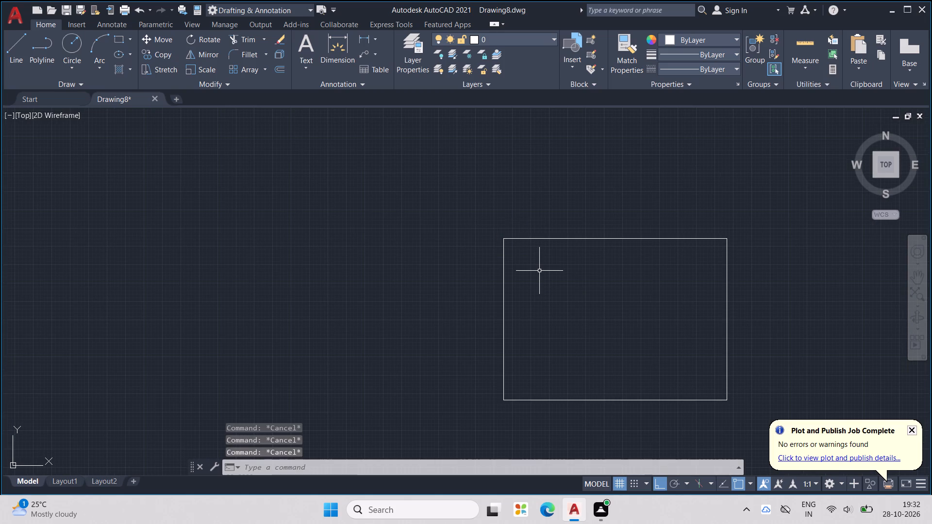
key("Escape")
key("p")
key("Escape")
key("Escape")
key("Escape")
type("OFF")
key("Return")
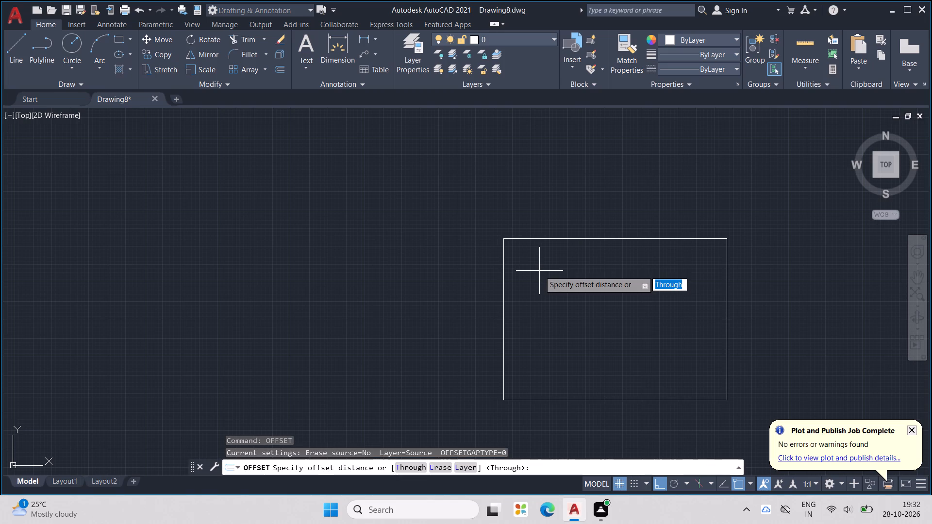
type("4.5")
key("shift+quotedbl")
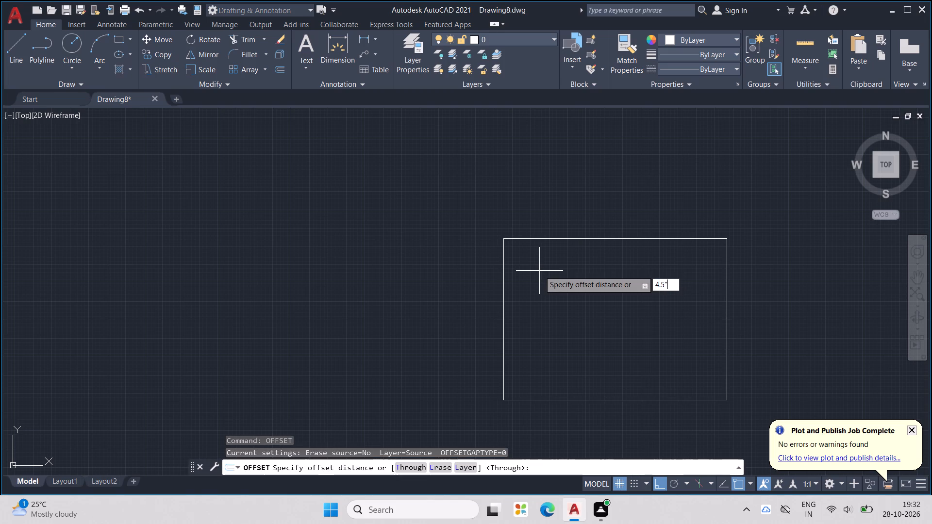
key("Return")
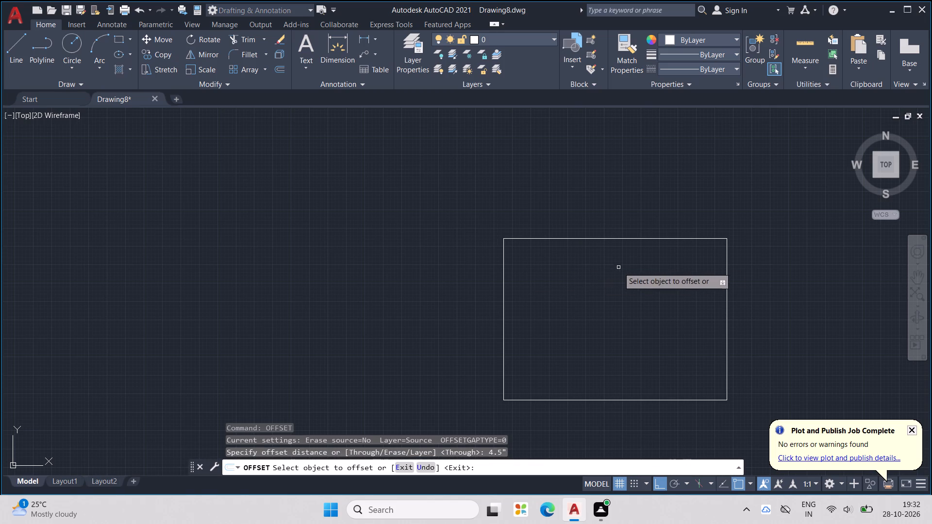
left_click(660, 239)
left_click(668, 266)
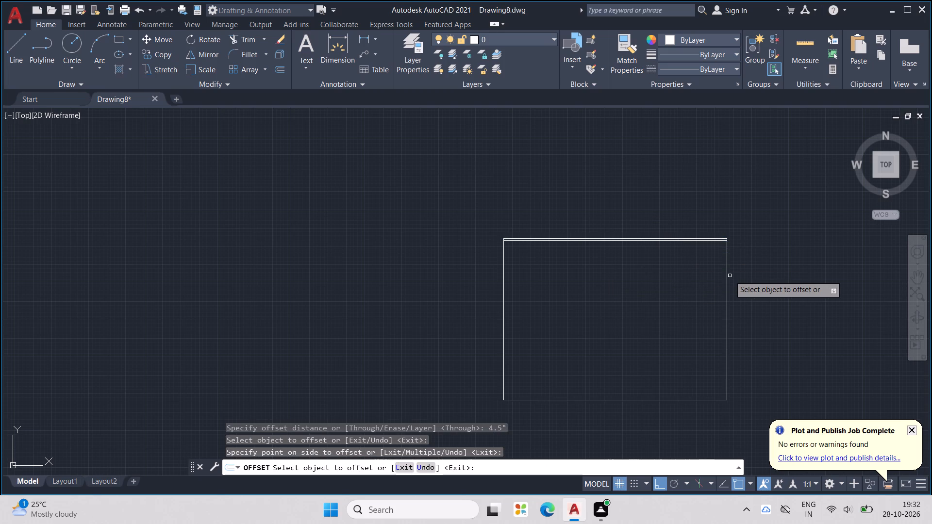
left_click(727, 284)
left_click(694, 302)
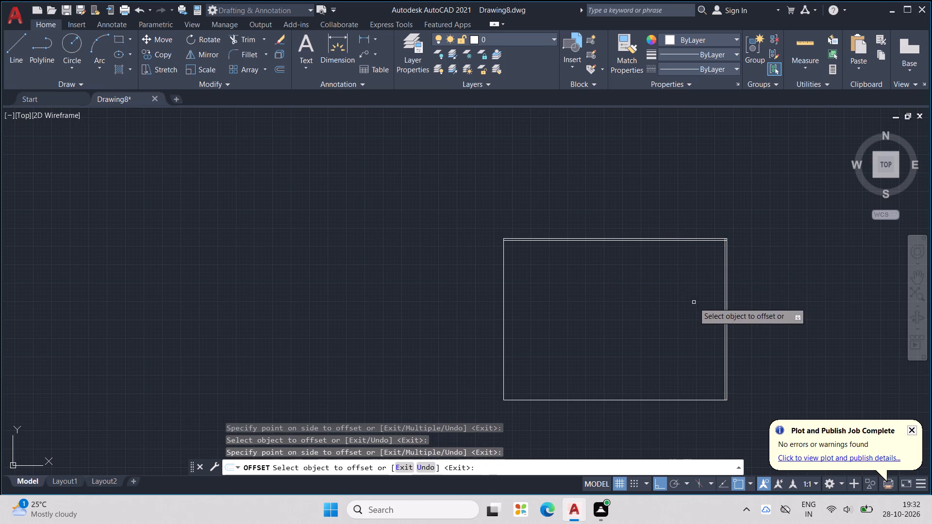
left_click(504, 295)
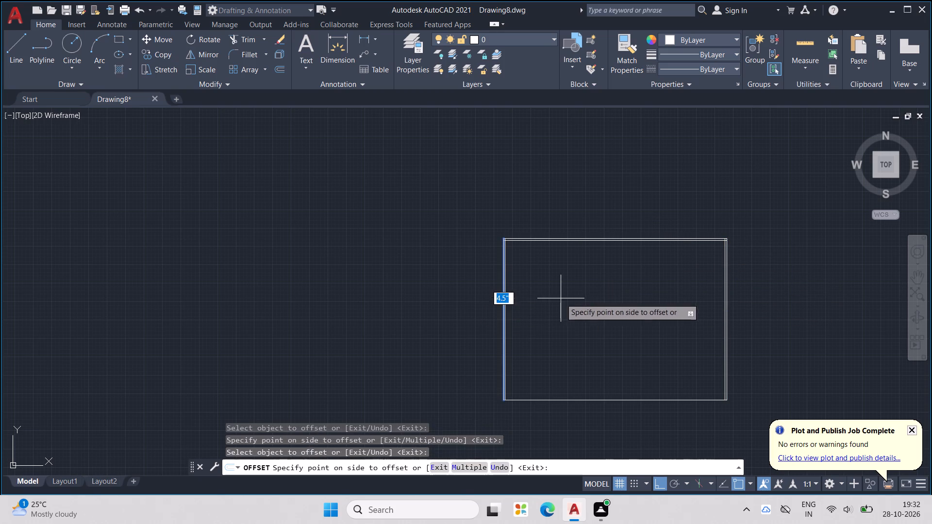
left_click(561, 298)
left_click(565, 399)
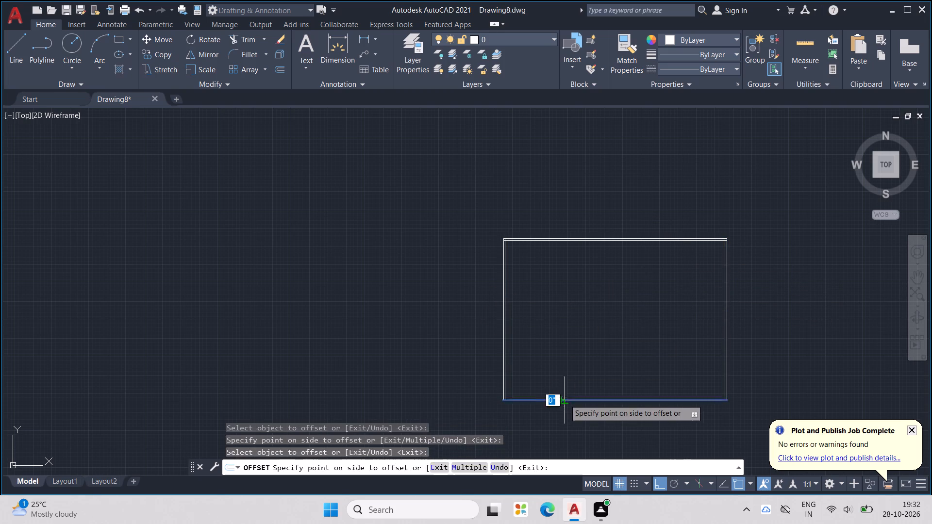
left_click(560, 358)
key("Escape")
key("Escape")
key("Escape")
key("Escape")
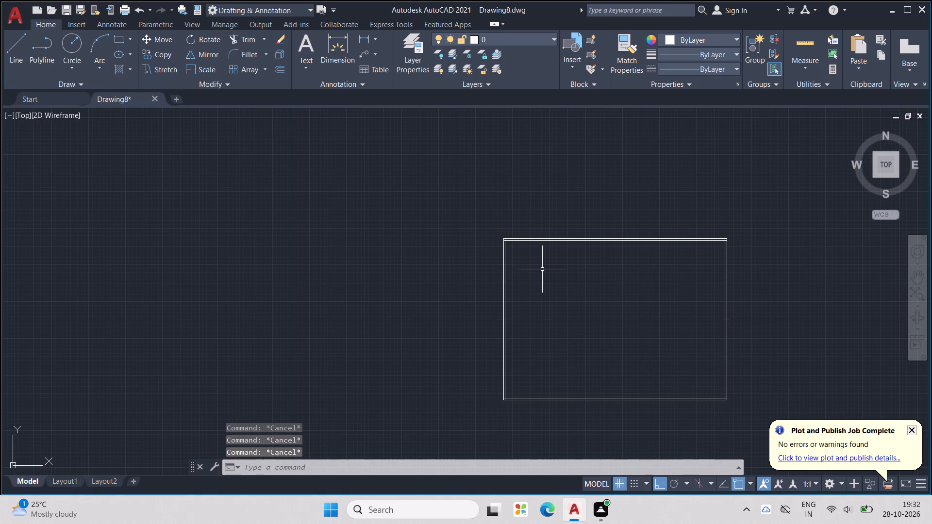
Trim the overlapping ends of the inner offset lines at the rectangle's two upper corners.
type("TR")
key("Return")
scroll(514, 230, "up", 3)
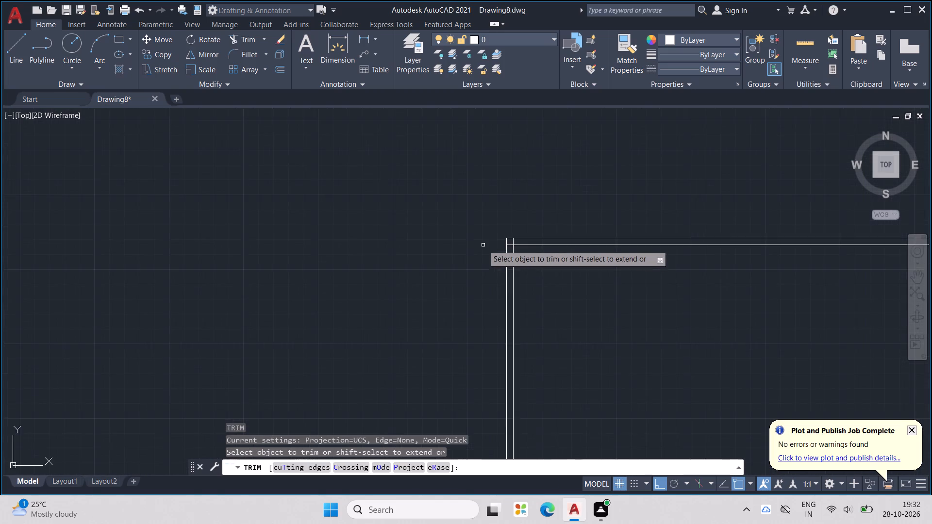
scroll(483, 245, "up", 2)
left_click(537, 236)
left_click(524, 244)
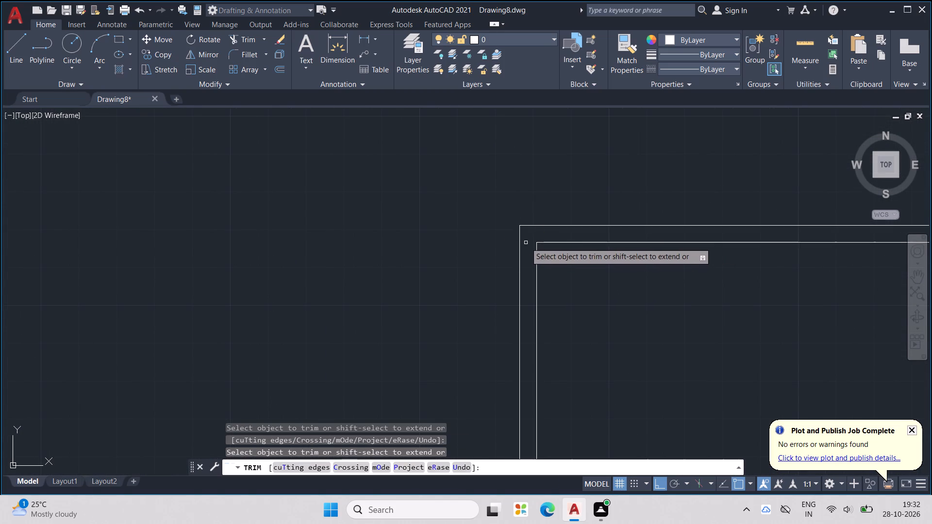
scroll(530, 239, "down", 3)
middle_click_drag(652, 280, 13, 346)
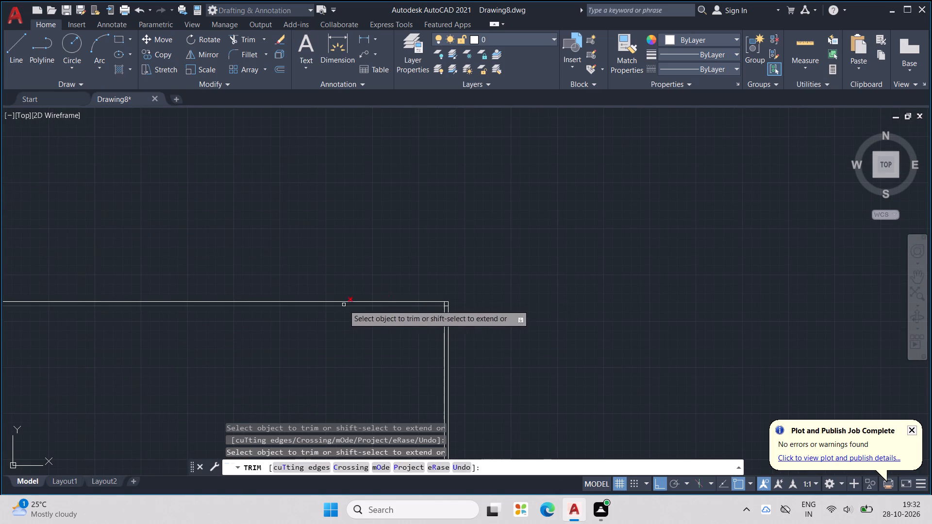
scroll(445, 310, "up", 4)
left_click(422, 283)
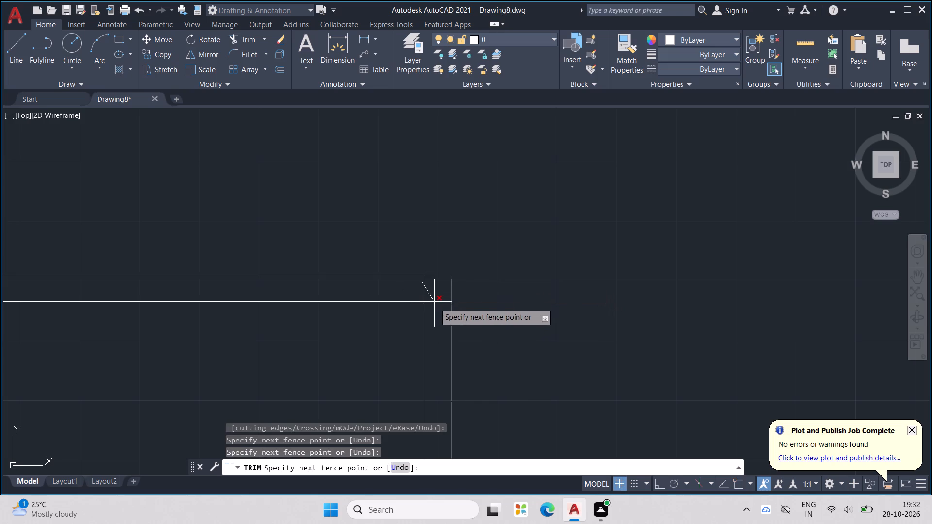
left_click(436, 307)
Trim the overlapping ends of the inner offset lines at the rectangle's two lower corners.
scroll(437, 296, "down", 4)
middle_click_drag(505, 316, 574, 207)
scroll(584, 191, "down", 3)
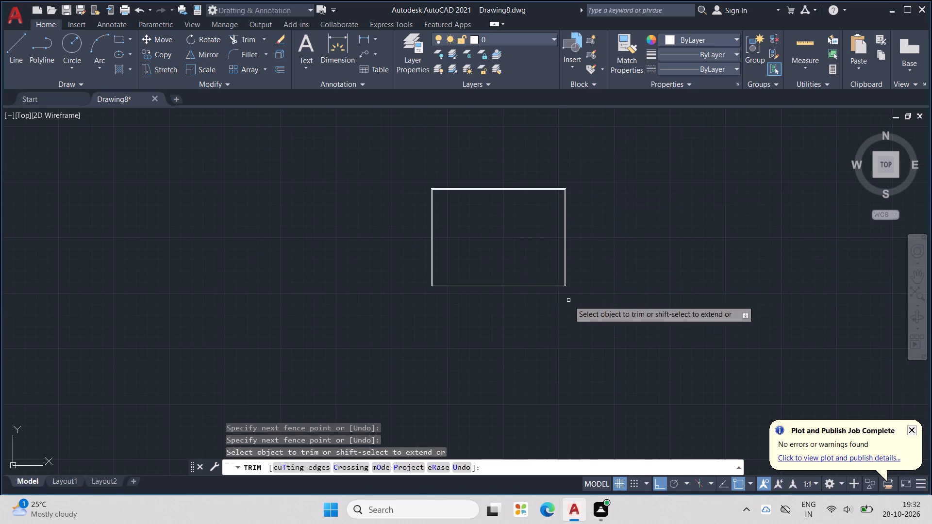
scroll(562, 299, "up", 2)
scroll(570, 256, "up", 8)
left_click_drag(632, 317, 636, 343)
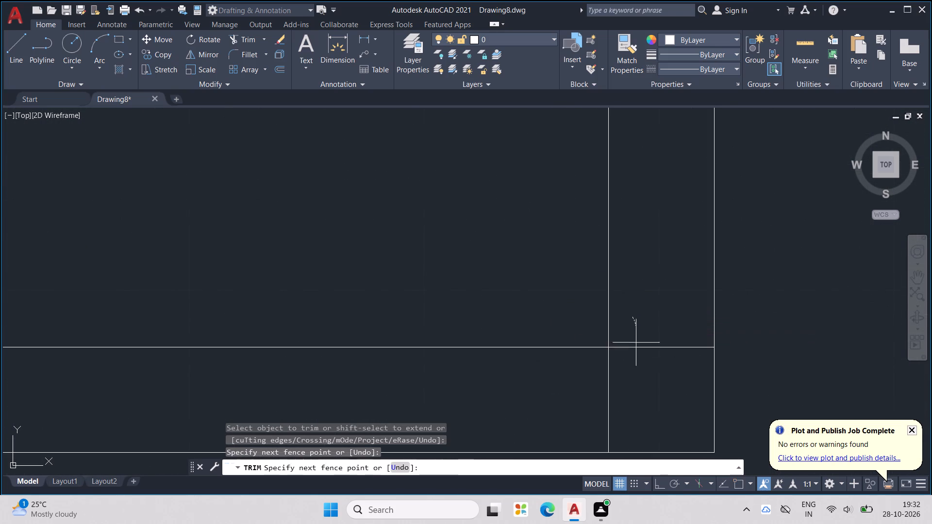
left_click_drag(636, 343, 596, 390)
scroll(595, 390, "down", 3)
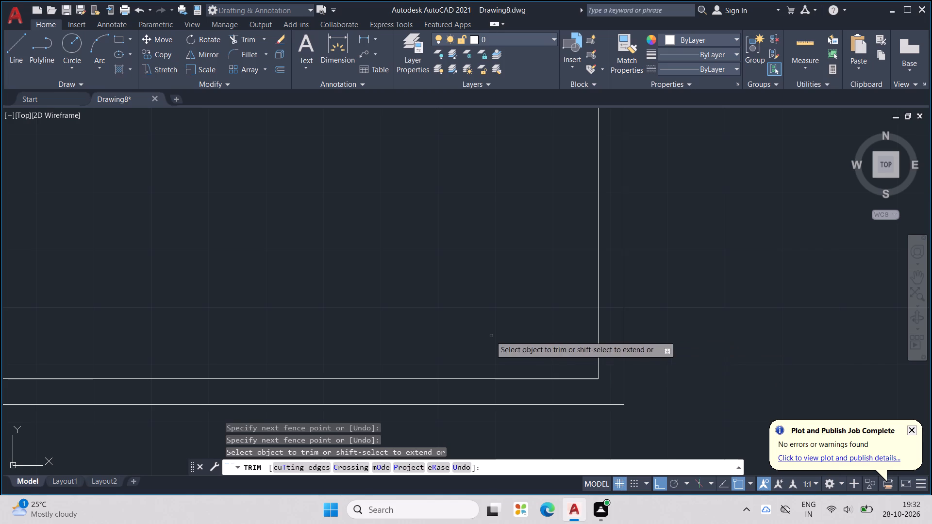
scroll(462, 324, "down", 1)
middle_click_drag(463, 323, 891, 313)
scroll(888, 310, "down", 3)
scroll(306, 319, "up", 2)
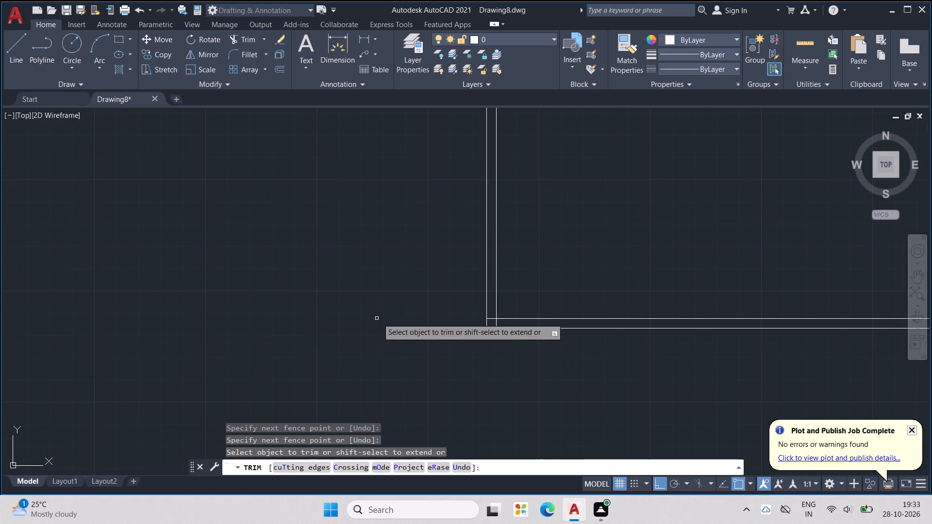
scroll(526, 315, "up", 2)
scroll(434, 343, "up", 2)
left_click_drag(410, 291, 447, 337)
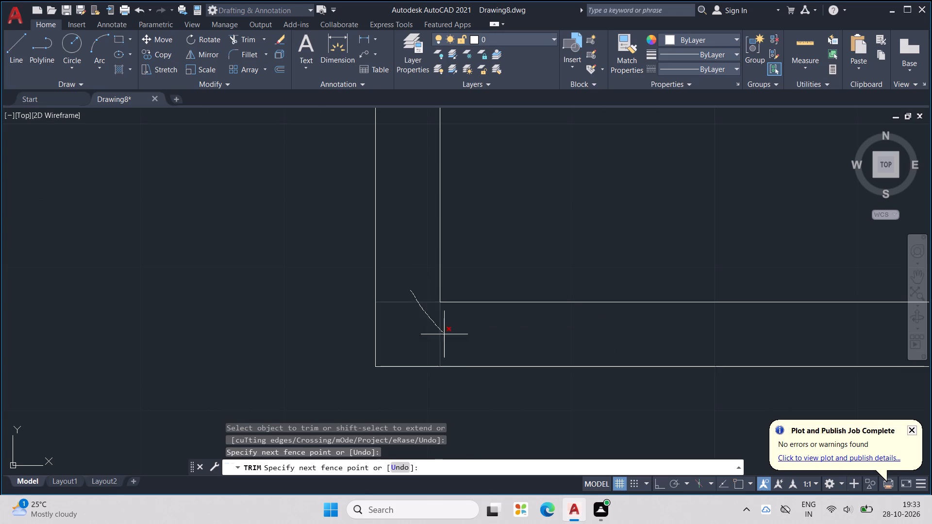
left_click_drag(447, 337, 458, 345)
scroll(507, 251, "down", 2)
middle_click_drag(508, 246, 441, 307)
scroll(508, 246, "down", 1)
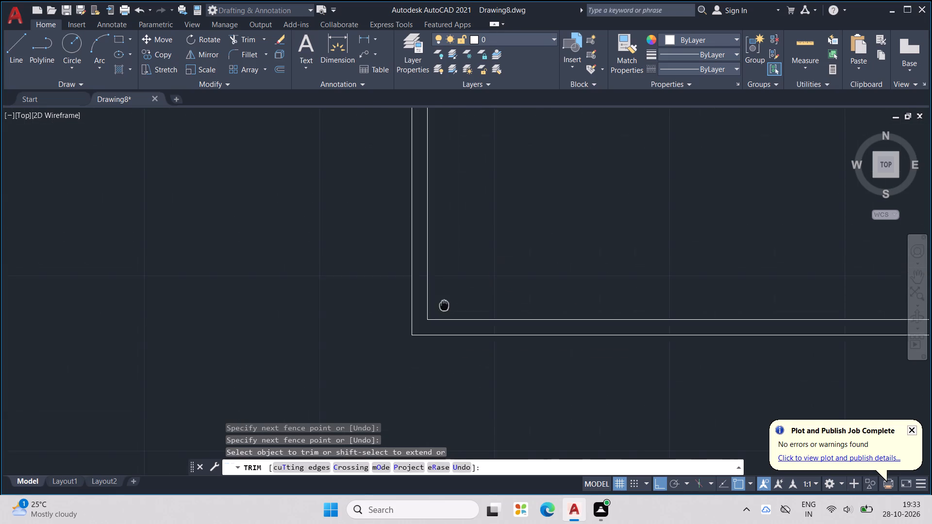
middle_click_drag(441, 307, 394, 394)
key("Escape")
key("Escape")
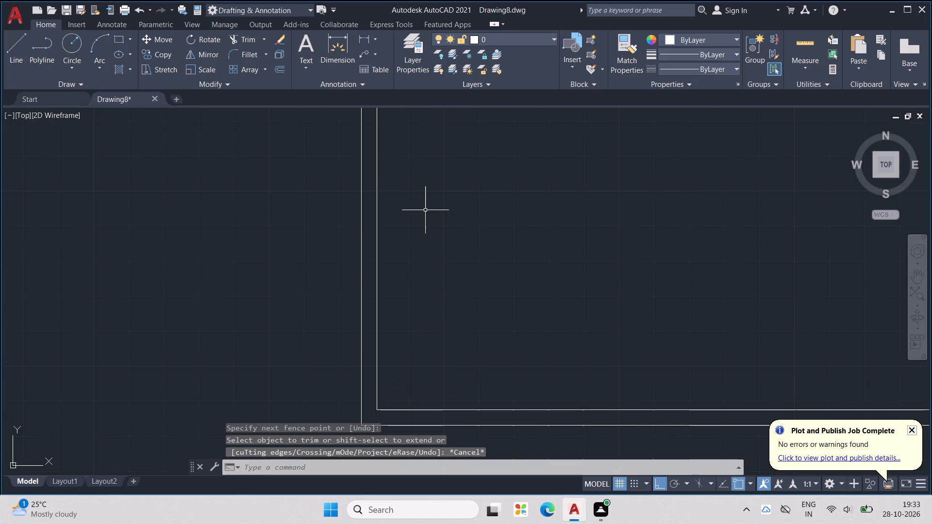
Offset the inner left and inner right wall lines 12'2" toward the interior.
middle_click_drag(424, 203, 357, 386)
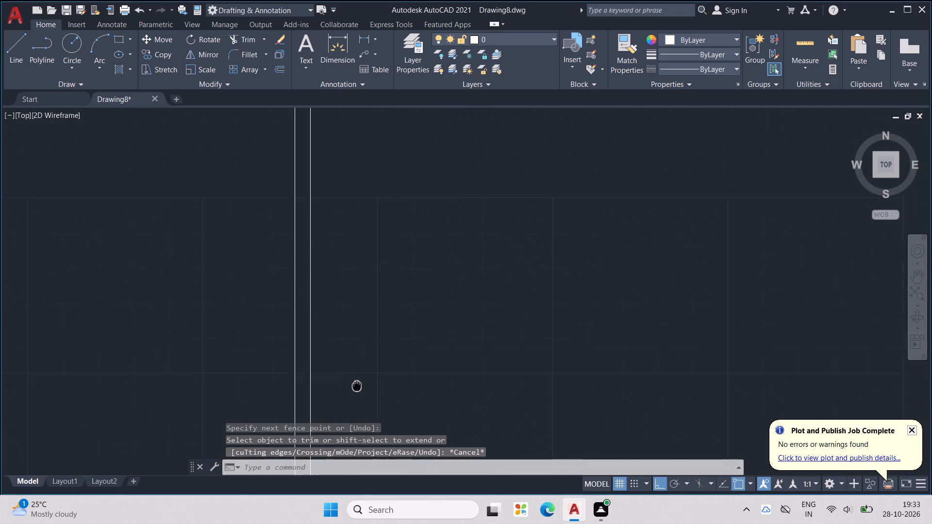
middle_click_drag(357, 386, 355, 387)
scroll(353, 390, "down", 1)
middle_click_drag(422, 285, 367, 429)
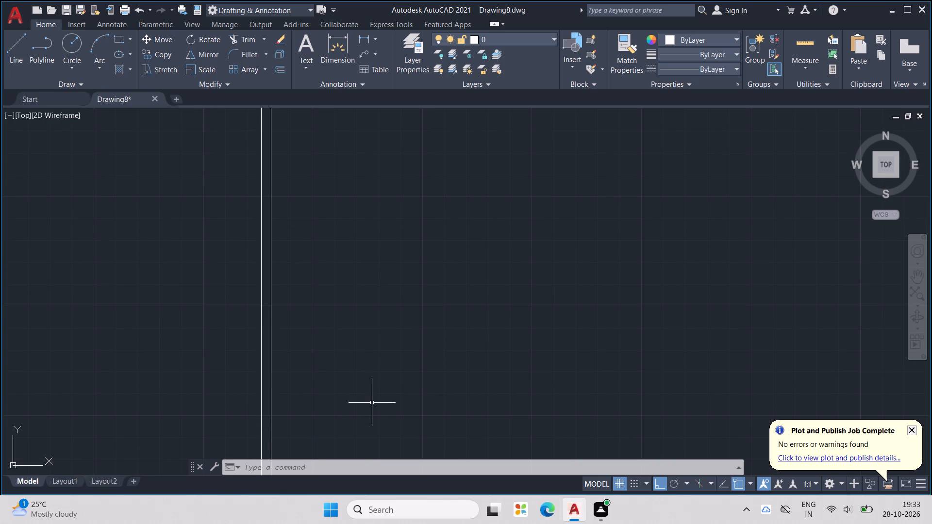
key("Escape")
key("Escape")
key("Escape")
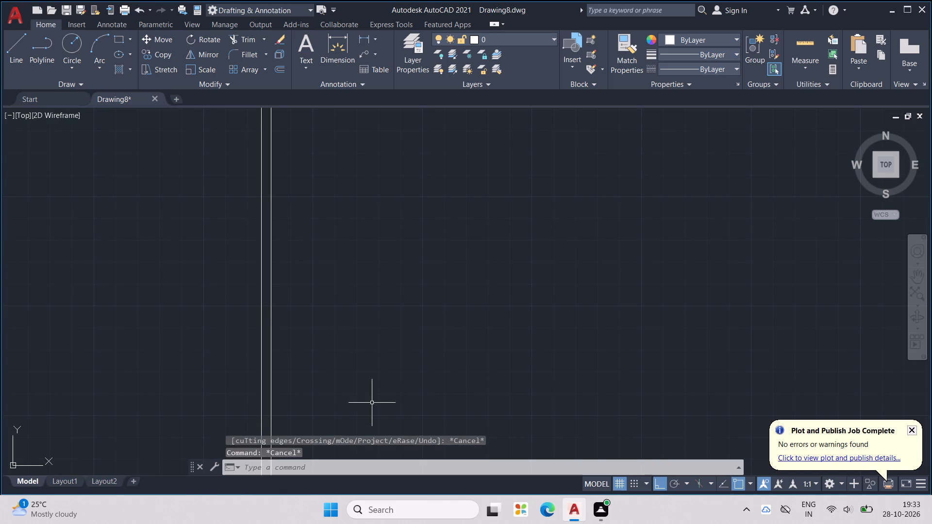
type("OFF")
key("Return")
type("12")
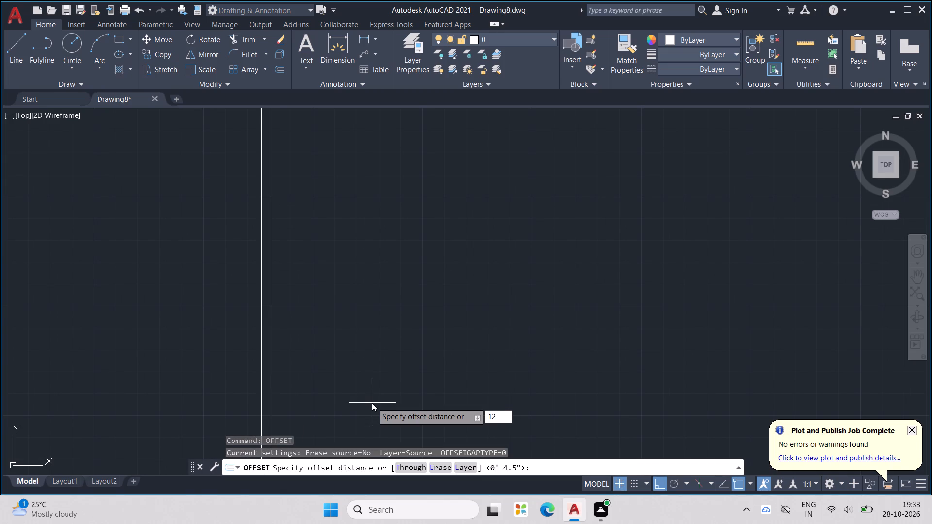
type("'2\"")
key("Return")
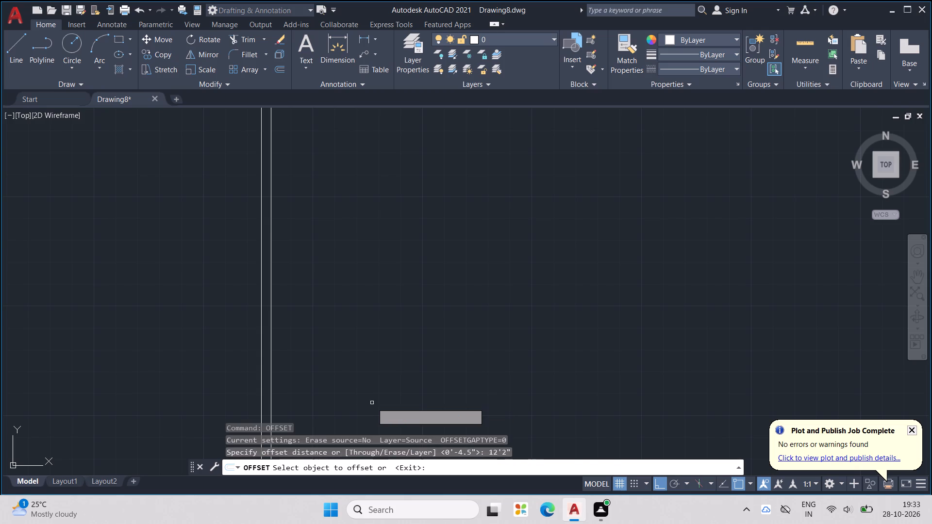
scroll(372, 403, "down", 2)
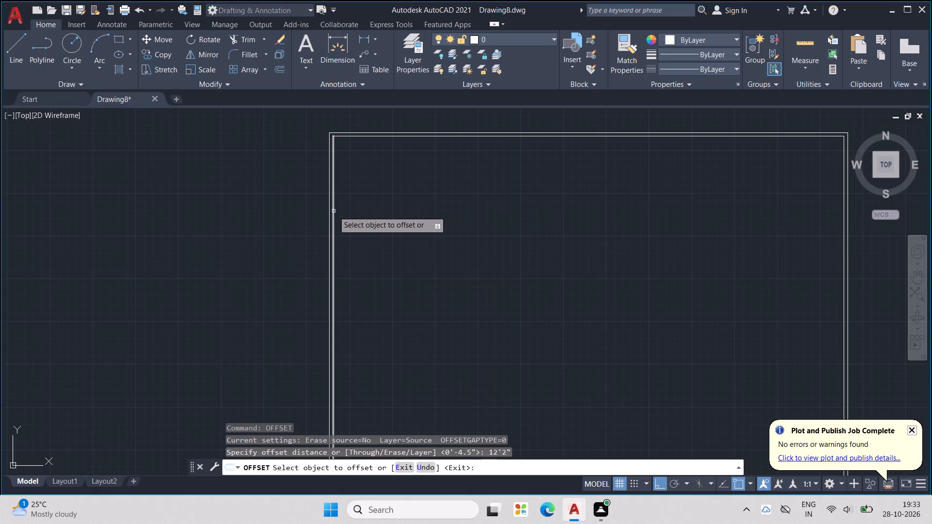
left_click(333, 211)
left_click(452, 219)
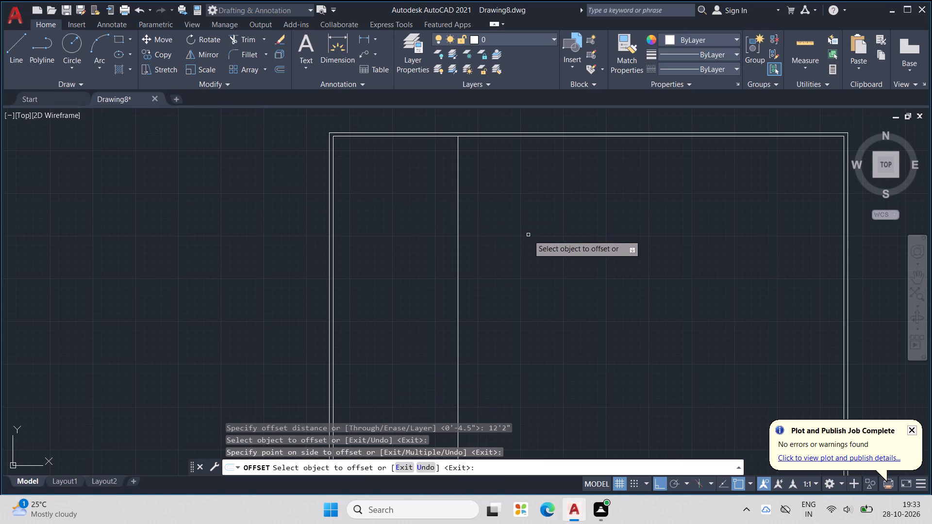
left_click(843, 239)
left_click(782, 259)
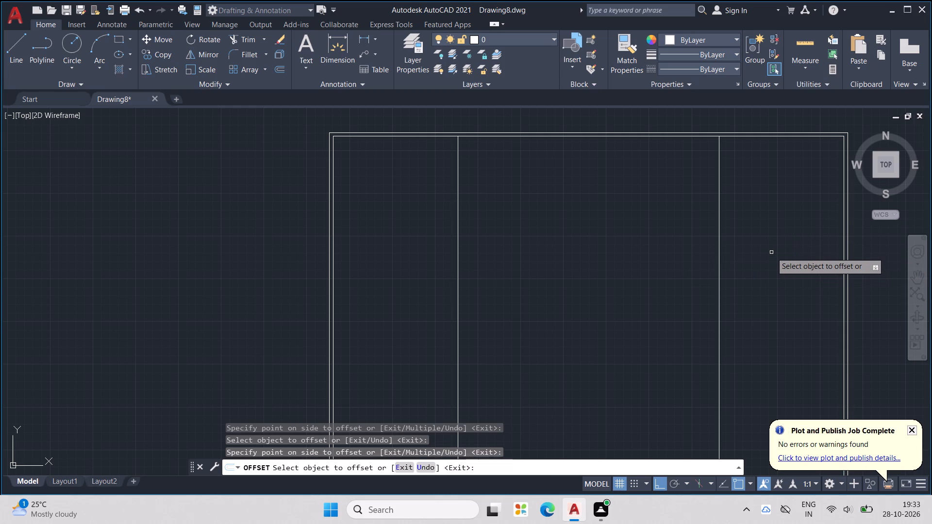
key("Escape")
key("Escape")
key("Escape")
key("Escape")
Offset the inner top wall line 12' downward and the left interior vertical line 12' to the right.
type("OFF")
key("Return")
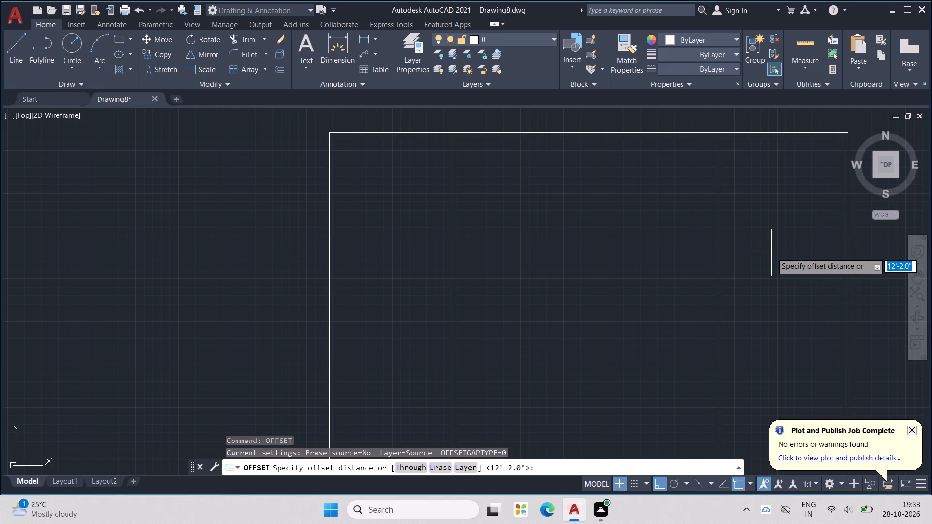
type("12'")
key("Return")
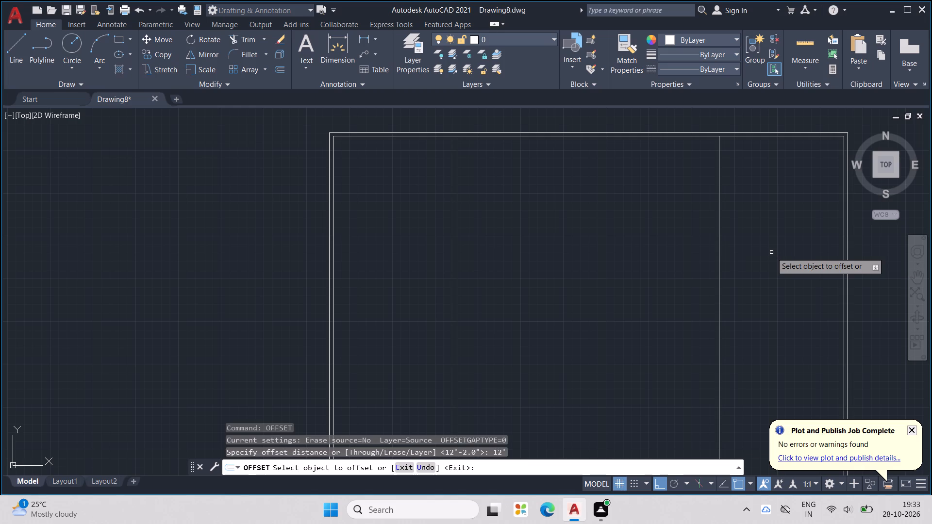
left_click(585, 137)
left_click(622, 256)
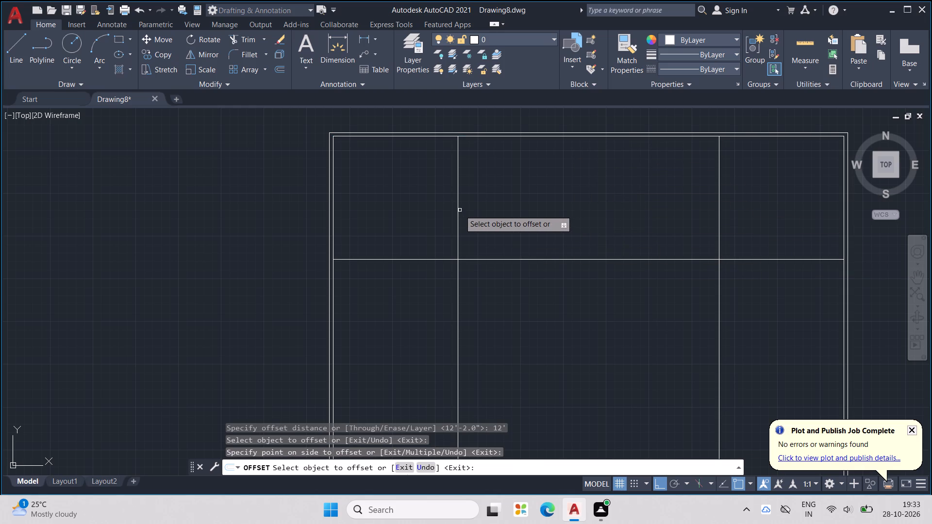
left_click(457, 208)
left_click(537, 212)
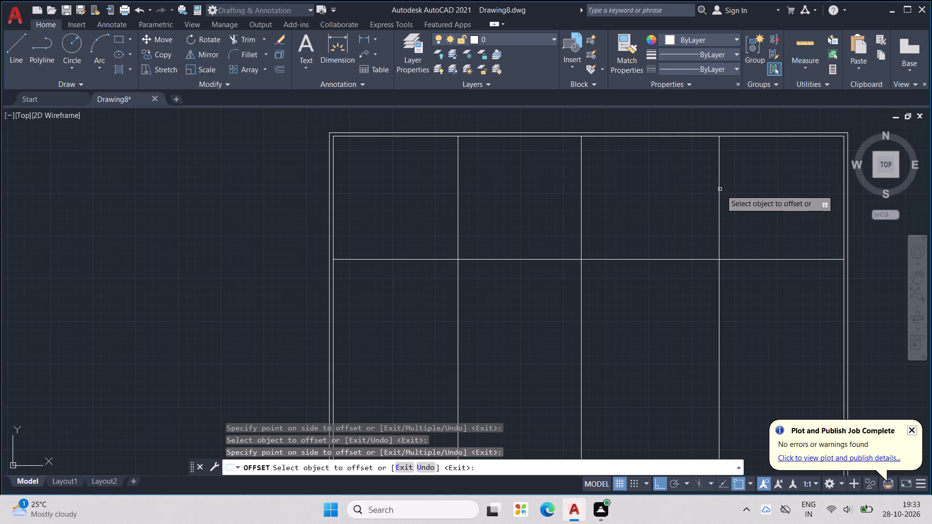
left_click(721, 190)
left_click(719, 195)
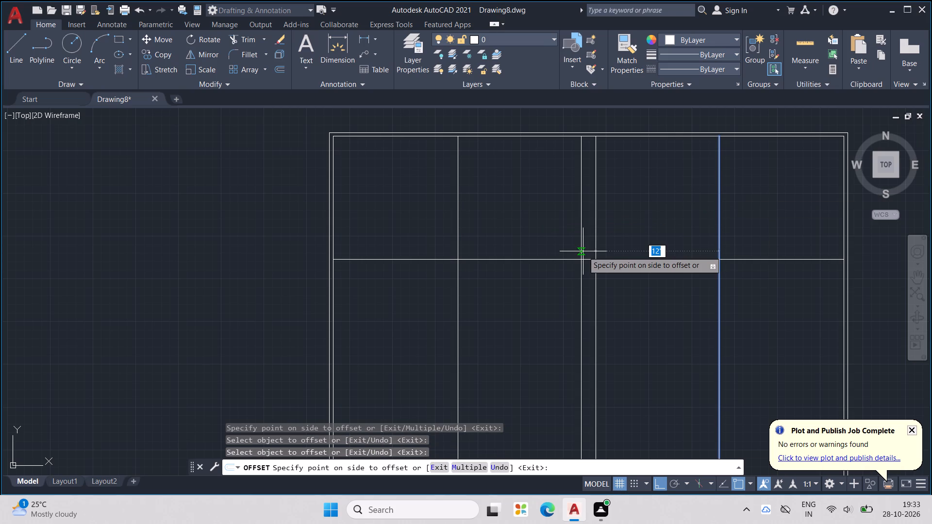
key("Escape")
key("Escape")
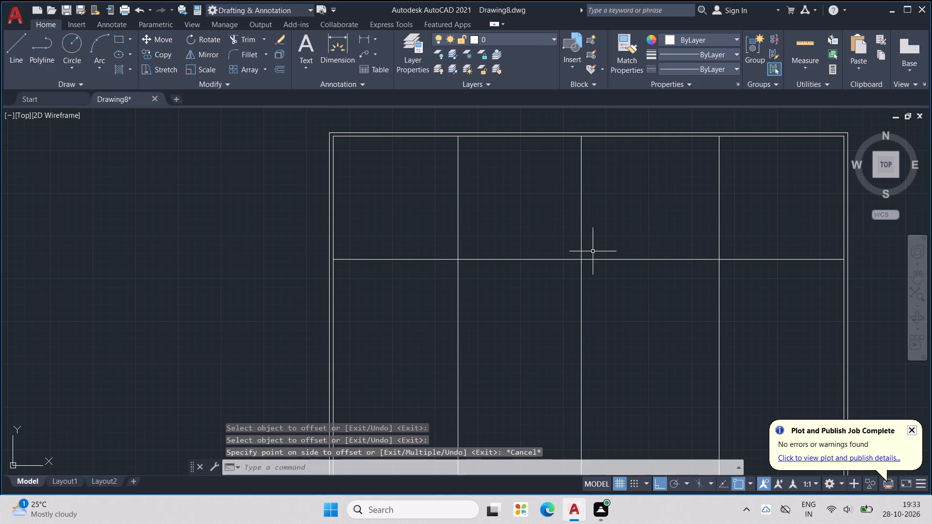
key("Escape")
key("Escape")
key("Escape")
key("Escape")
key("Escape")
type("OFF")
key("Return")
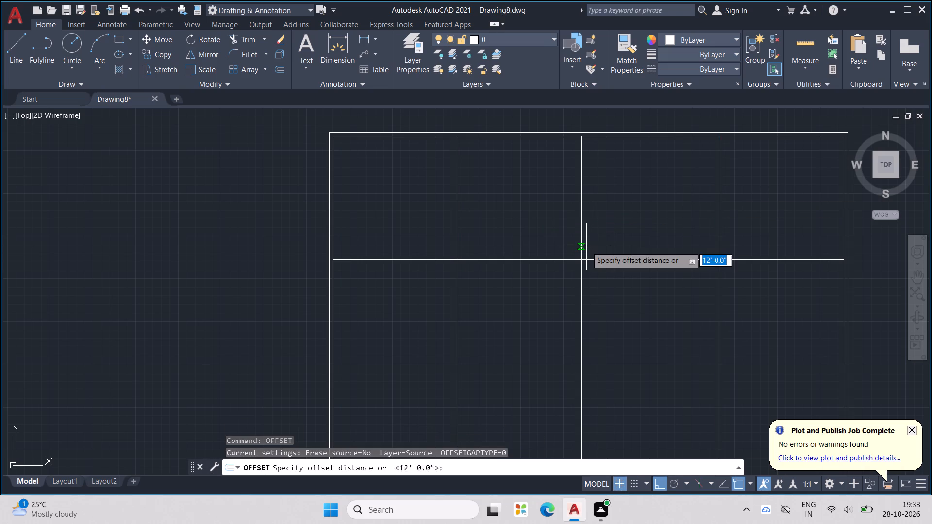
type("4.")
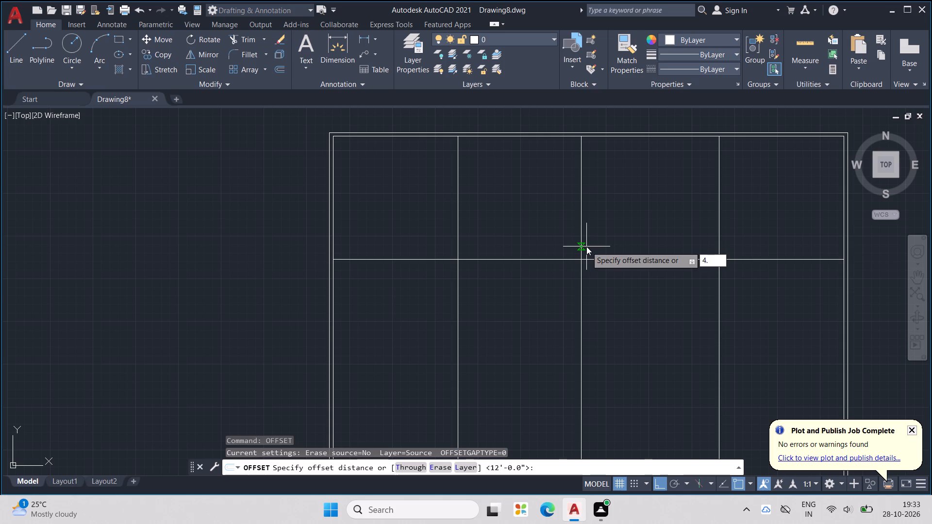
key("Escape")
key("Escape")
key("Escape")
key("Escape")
Trim the three vertical partition lines below the horizontal partition line, and remove the middle vertical line's remaining portion above it.
type("TR")
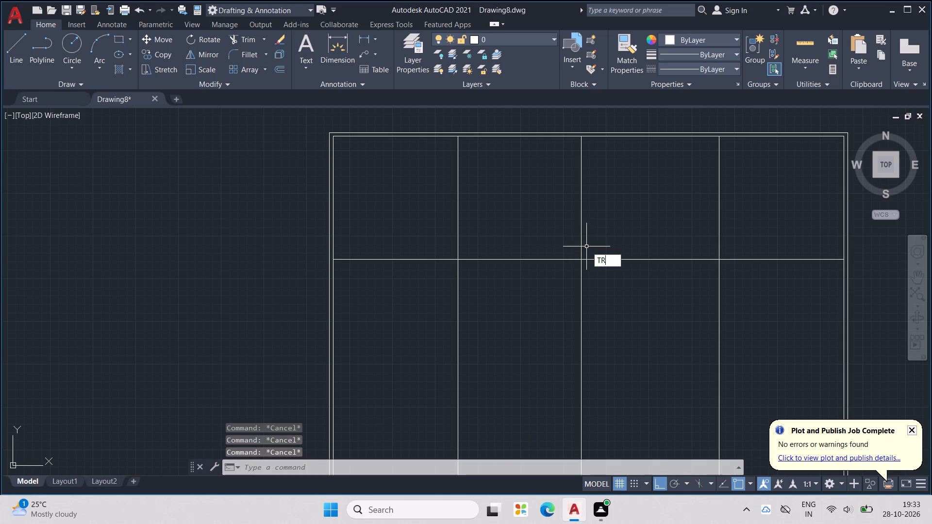
key("Return")
left_click_drag(744, 319, 440, 382)
left_click_drag(655, 194, 563, 218)
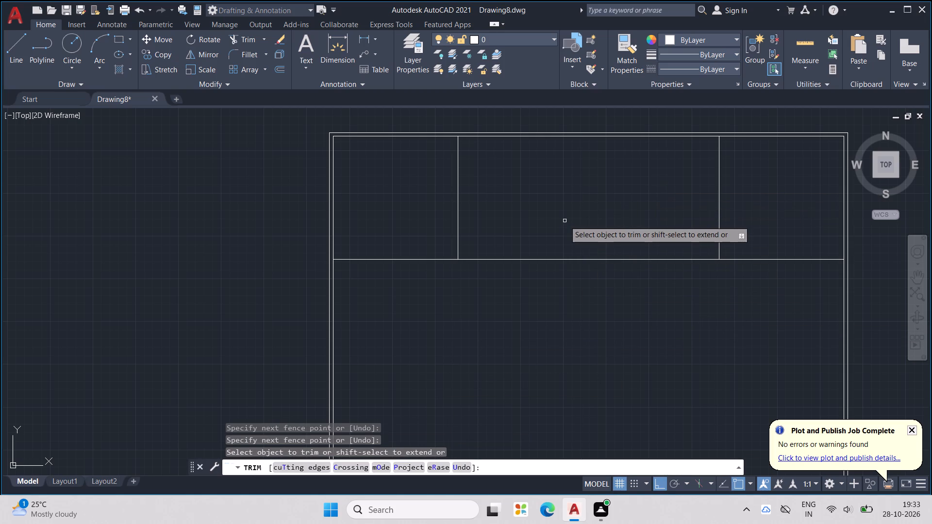
key("Escape")
key("Escape")
key("Escape")
Offset the left and right vertical partition lines 4.5" toward the middle of the plan.
type("OFF")
key("Return")
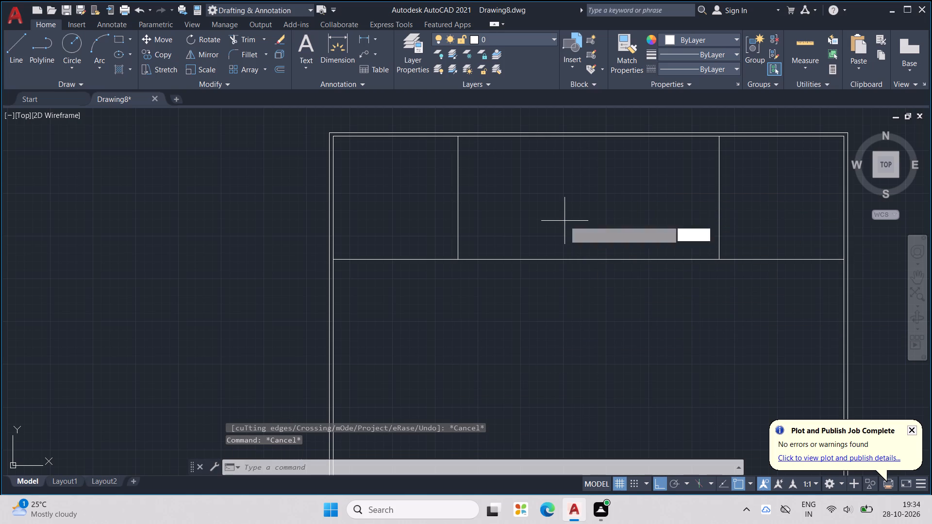
type("4.5\"")
key("Return")
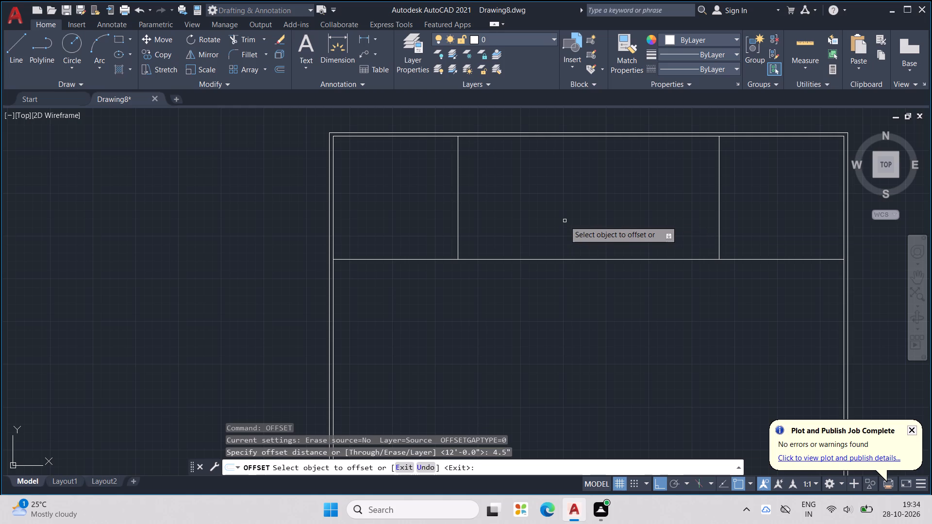
scroll(565, 221, "down", 1)
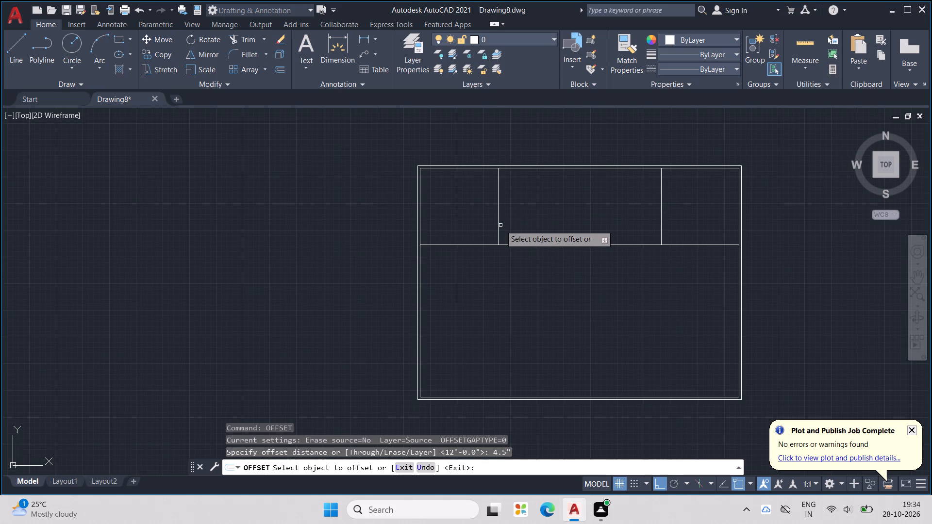
left_click(499, 226)
left_click(512, 217)
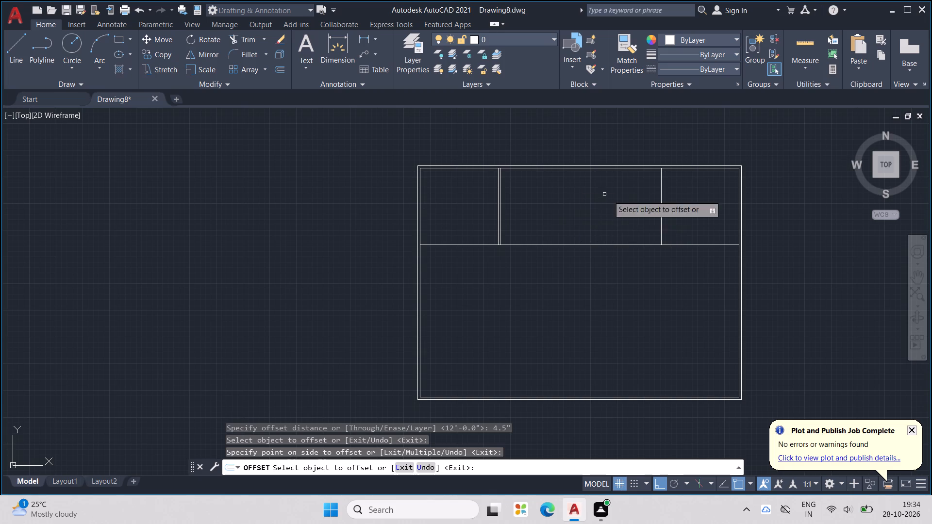
left_click(663, 227)
left_click(643, 233)
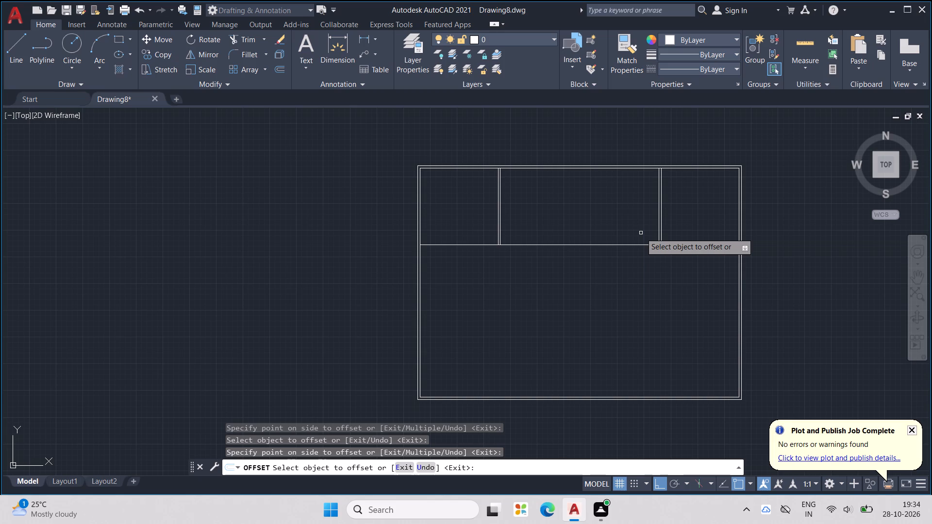
key("Escape")
key("Escape")
Offset the left partition's inner vertical line 12' to the right to place the middle partition line.
type("OFF")
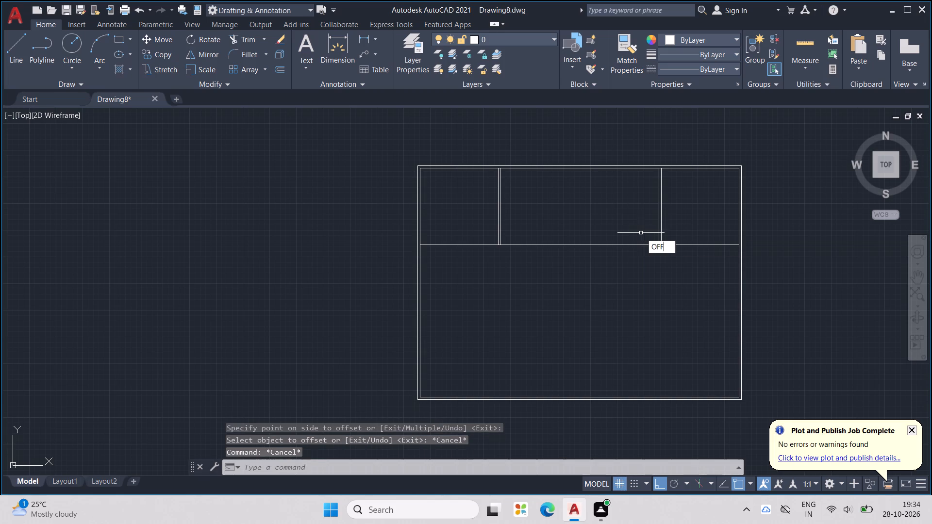
key("Return")
type("12'")
key("Return")
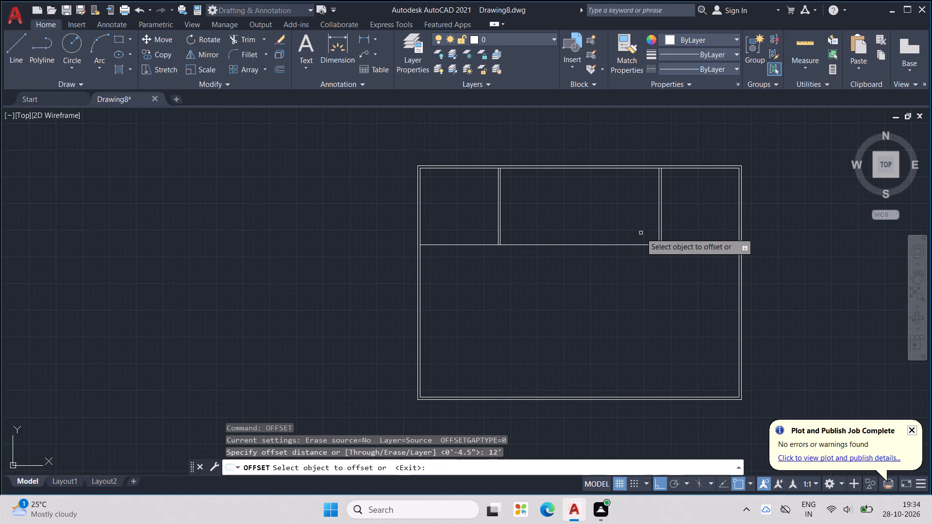
left_click(499, 229)
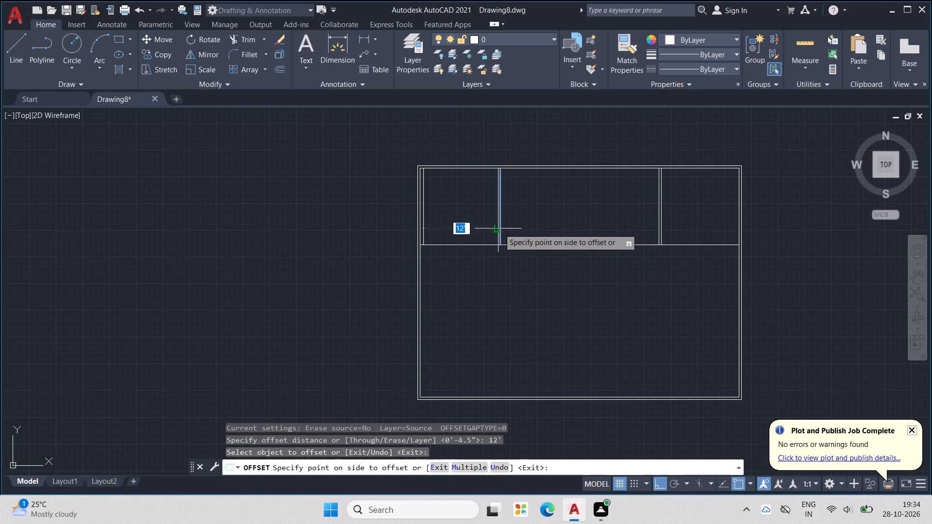
left_click(555, 233)
left_click(657, 217)
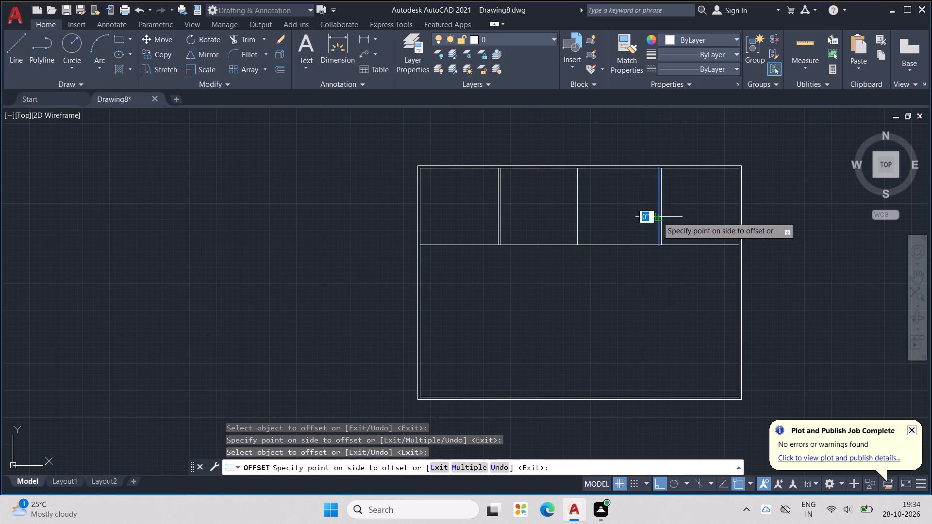
key("Escape")
key("Escape")
key("Escape")
key("Escape")
key("Escape")
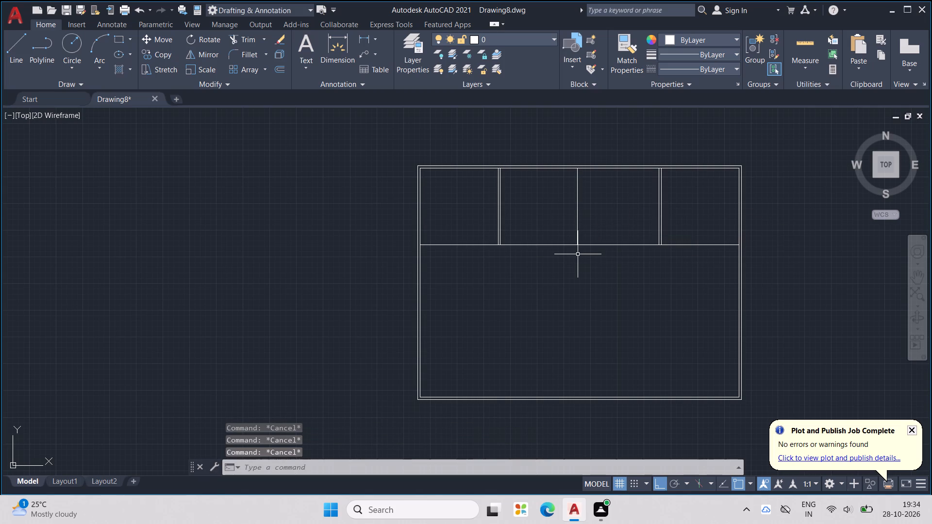
Offset the middle partition line 4.5" to the right and the horizontal partition line 4.5" upward.
type("OFF")
key("Return")
type(".5")
key("BackSpace")
key("BackSpace")
type("4.5")
type("\"]")
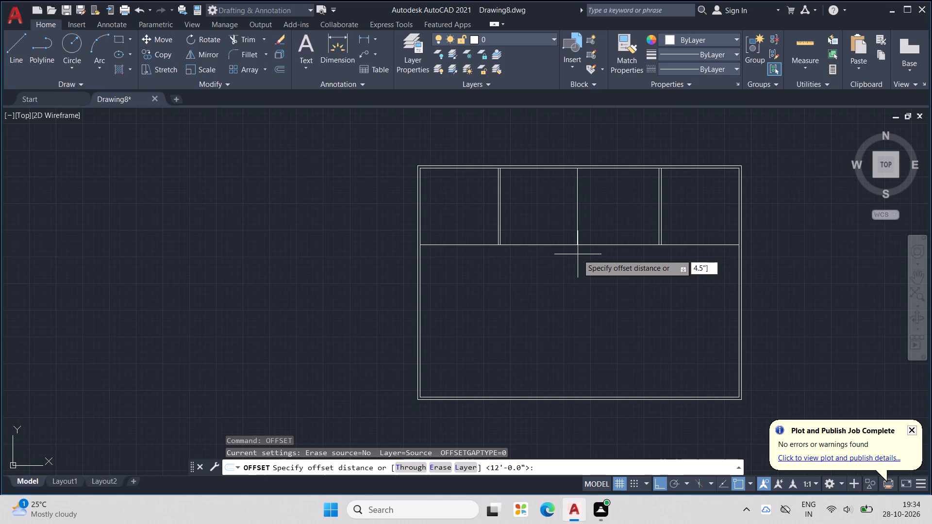
key("BackSpace")
key("Return")
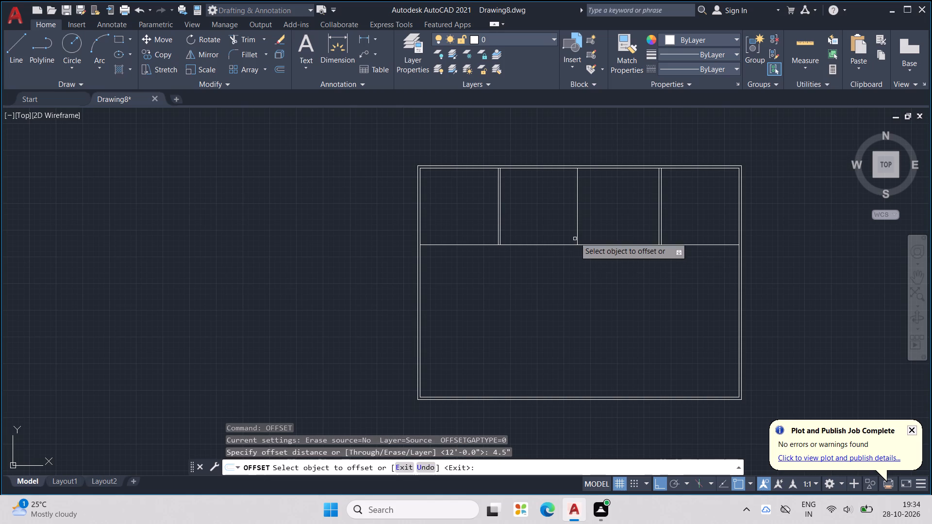
left_click(576, 224)
left_click(626, 223)
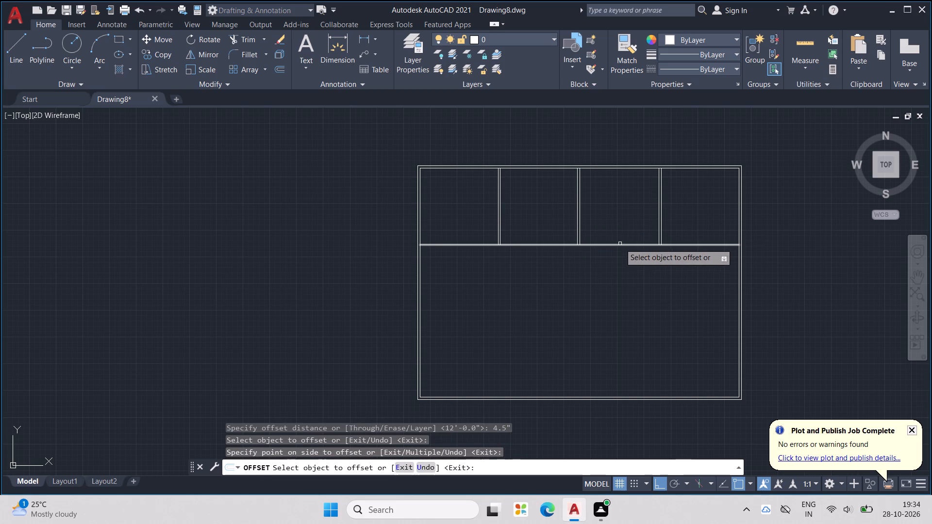
left_click(620, 244)
left_click(620, 226)
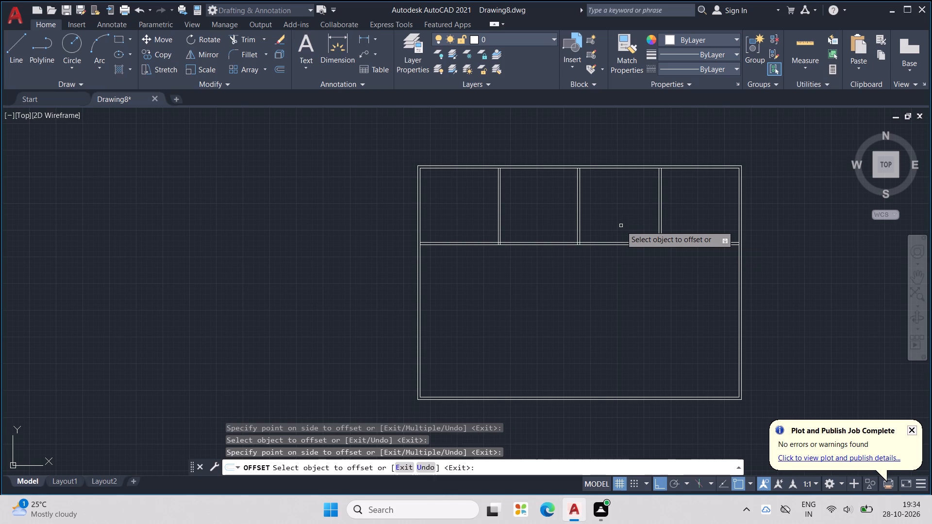
key("Escape")
key("Escape")
key("Escape")
key("Escape")
key("Escape")
key("Escape")
Draw a line 3' left from the left partition's lower-left end, continuing with a vertical jamb line up across the horizontal wall.
key("l")
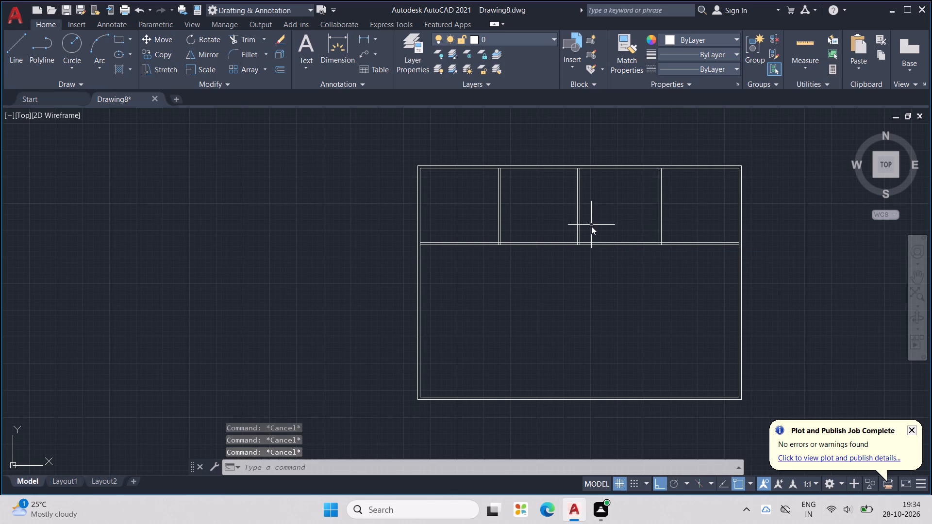
key("Return")
scroll(456, 251, "up", 1)
scroll(512, 245, "up", 3)
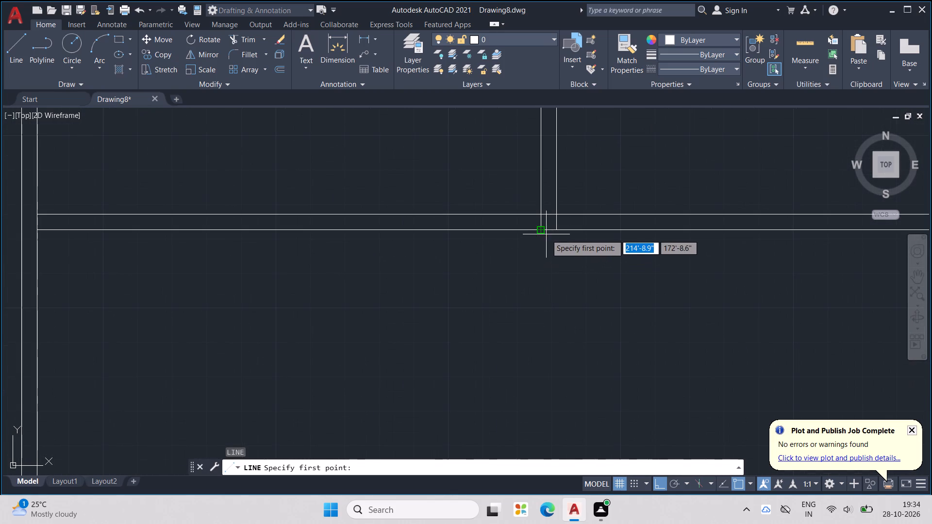
left_click(546, 234)
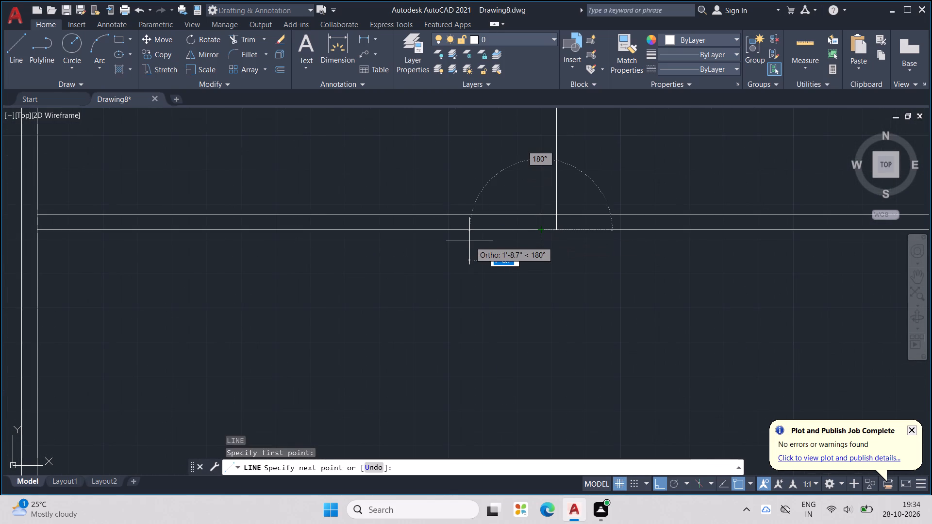
type("3'")
key("Return")
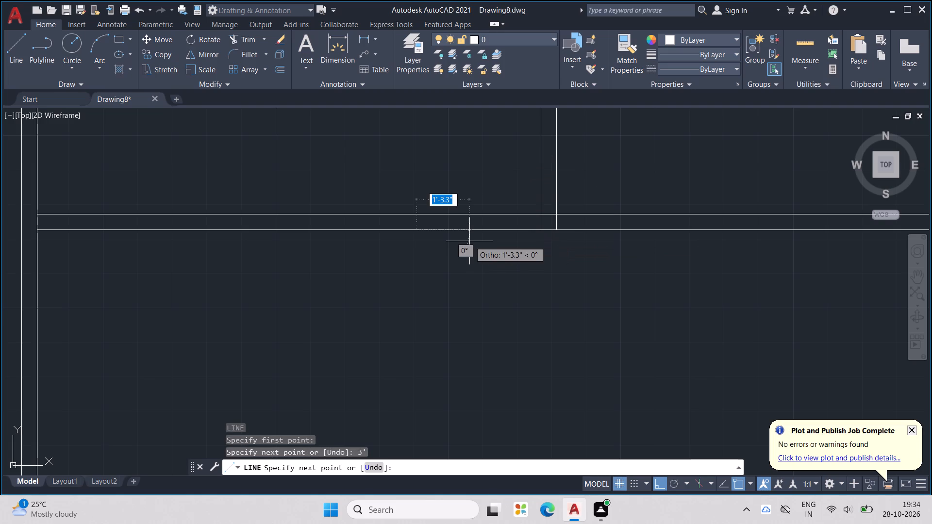
left_click(443, 175)
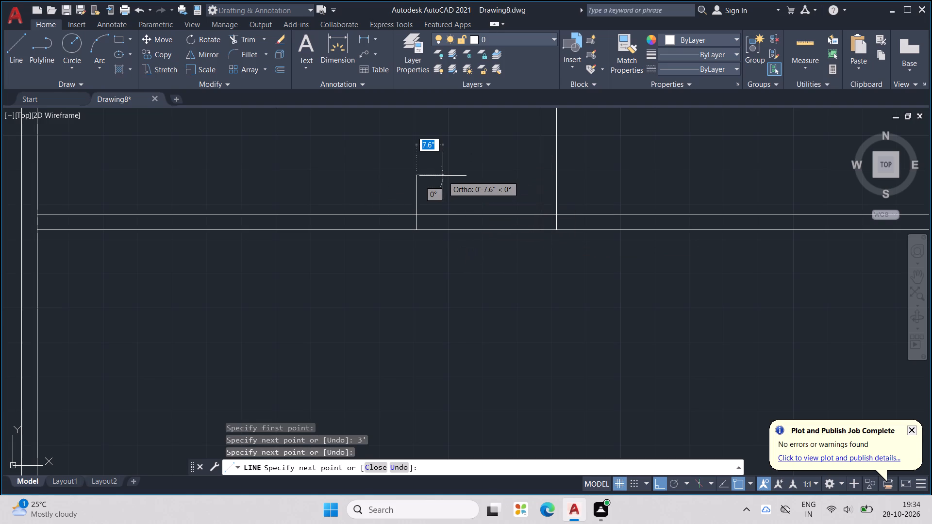
key("Escape")
Draw a line 3' right from the left partition's lower-right end, continuing with a vertical jamb line up across the horizontal wall.
key("l")
key("Return")
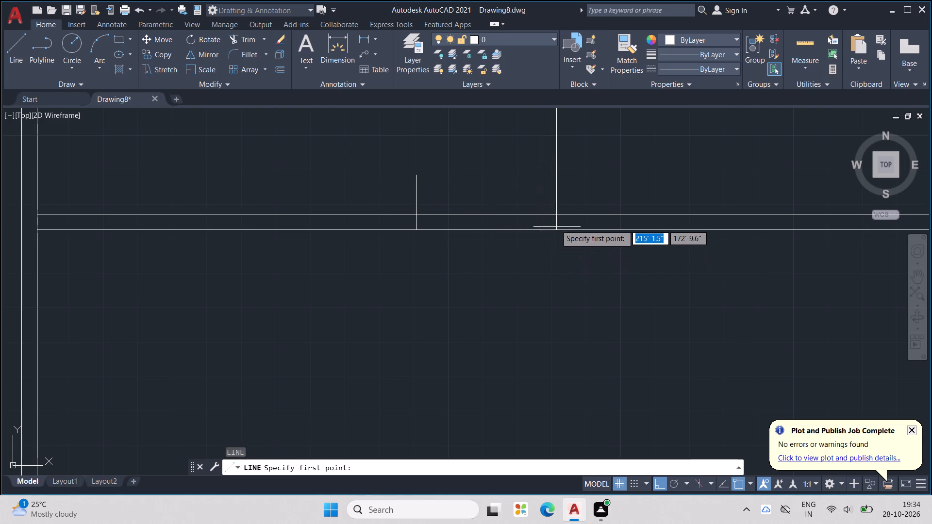
left_click(557, 226)
type("3'")
key("Return")
middle_click_drag(613, 229, 522, 269)
scroll(613, 230, "down", 1)
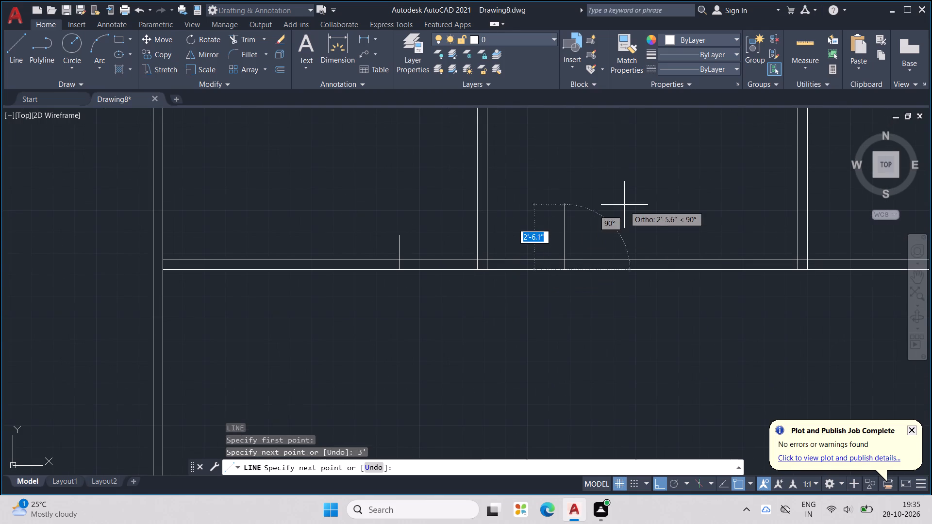
left_click(621, 185)
key("Escape")
key("Escape")
key("Escape")
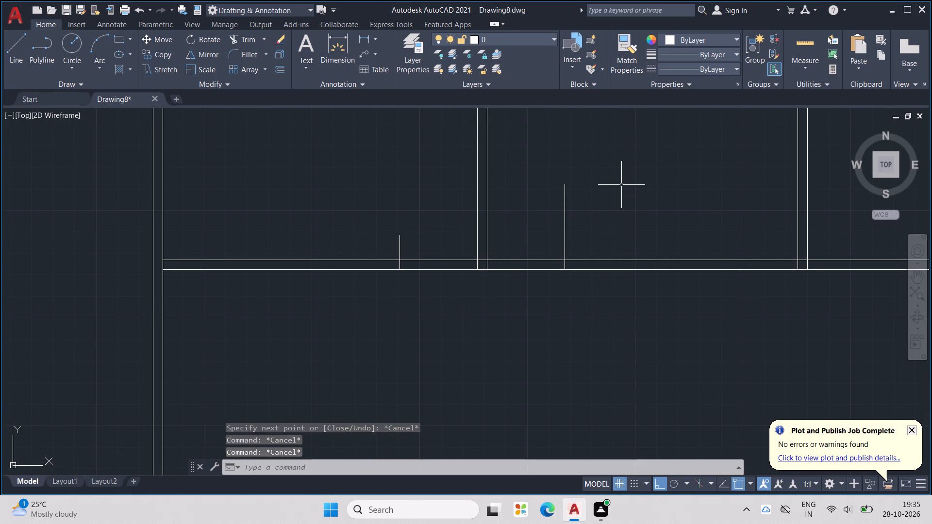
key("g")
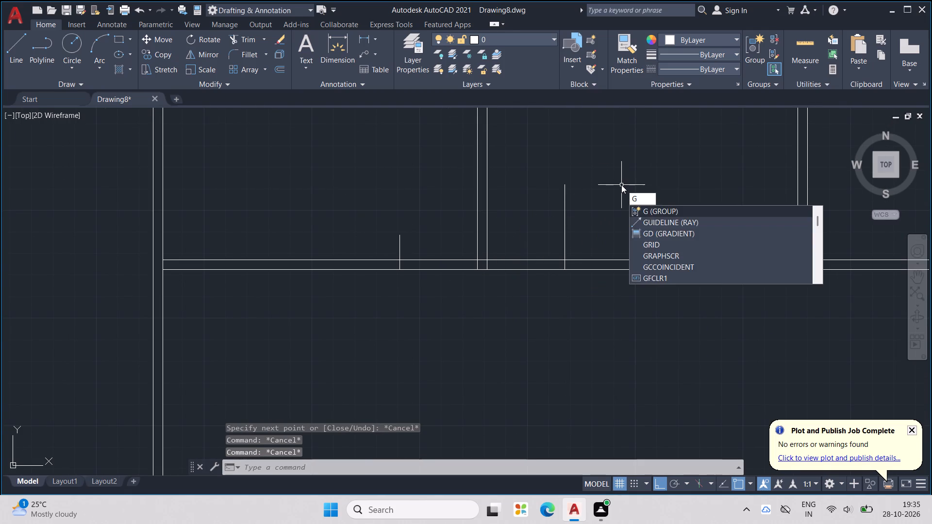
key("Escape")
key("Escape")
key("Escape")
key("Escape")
Trim the horizontal wall lines between the jambs and left partition to open both doorways, and trim the jamb lines' excess above the wall.
type("TR")
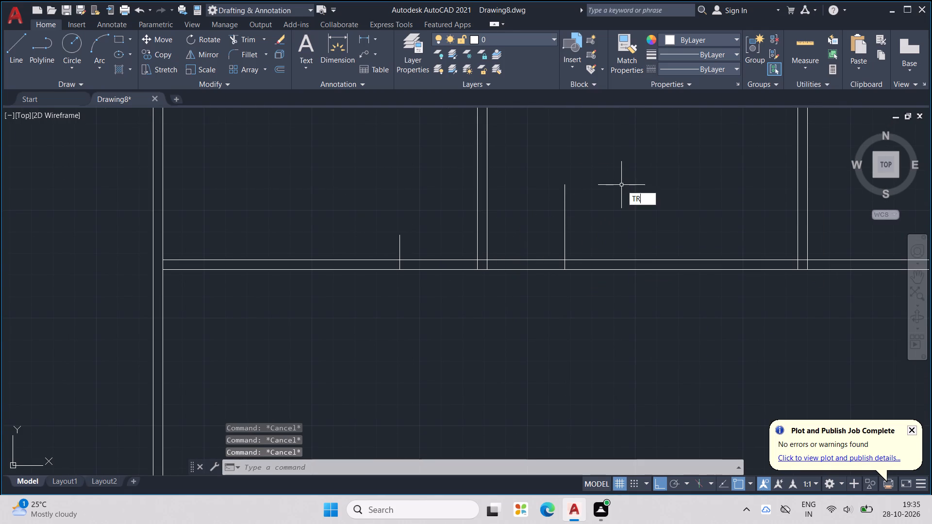
key("Return")
left_click_drag(526, 225, 538, 301)
left_click_drag(530, 230, 594, 205)
left_click_drag(437, 237, 451, 286)
left_click_drag(432, 249, 393, 249)
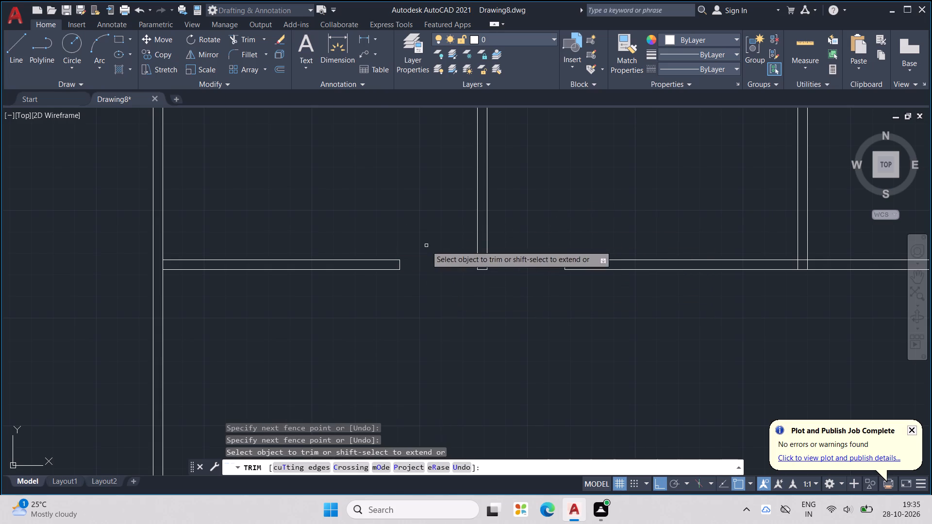
scroll(483, 240, "up", 1)
scroll(481, 285, "up", 2)
left_click_drag(477, 272, 475, 239)
scroll(475, 229, "down", 8)
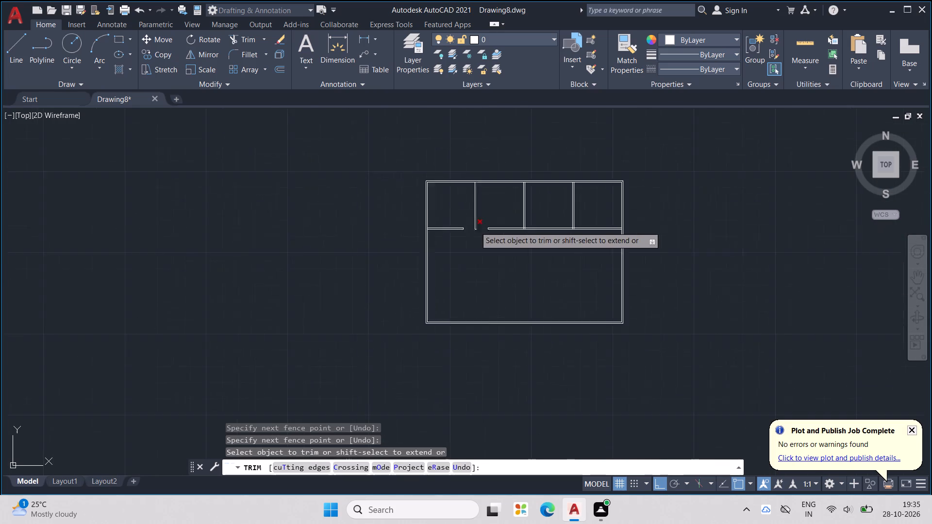
scroll(546, 222, "up", 2)
key("Escape")
key("Escape")
key("Escape")
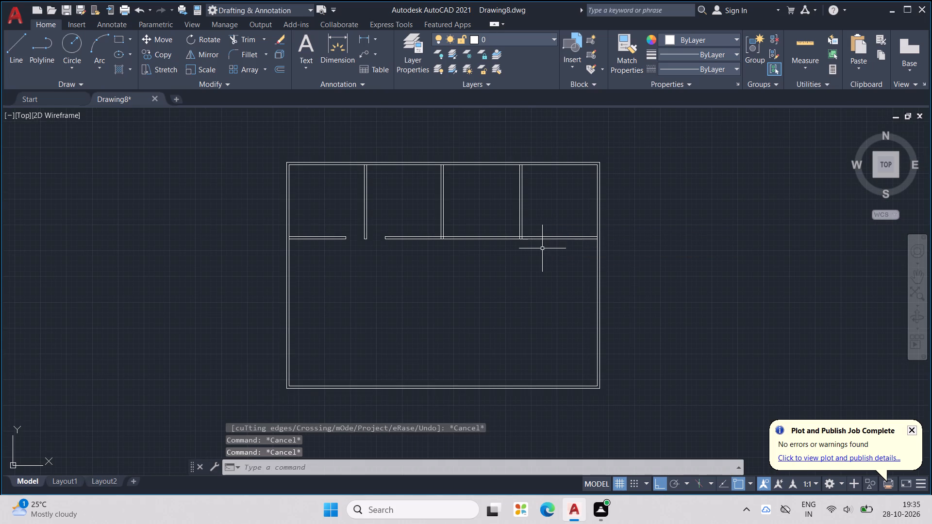
key("Escape")
Draw a line 3' right from the right partition's lower-right end, continuing with a vertical jamb line up across the horizontal wall.
key("l")
key("Return")
scroll(549, 261, "up", 2)
scroll(489, 196, "up", 1)
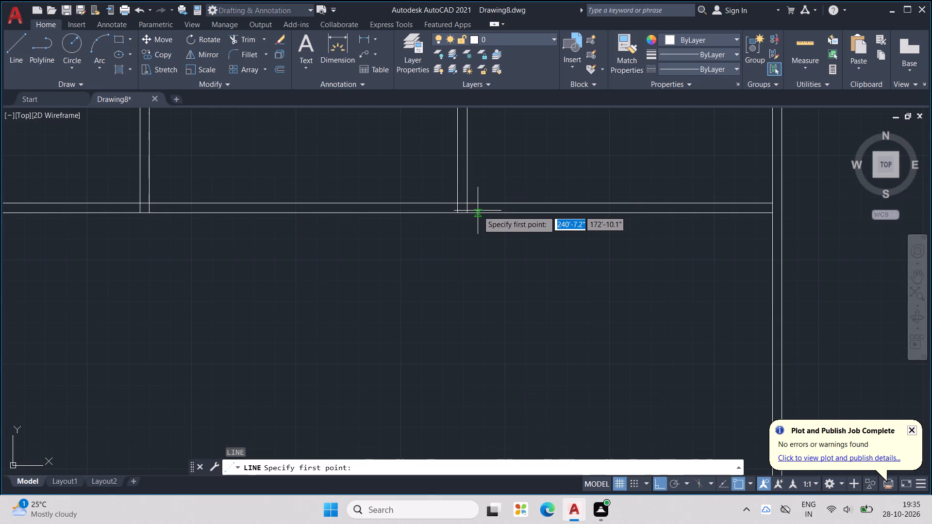
left_click(469, 211)
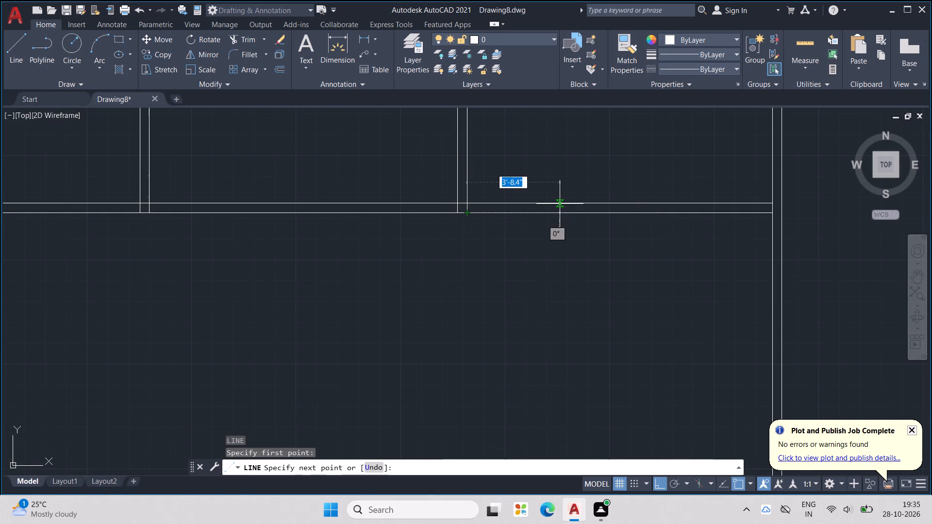
type("3'")
key("Return")
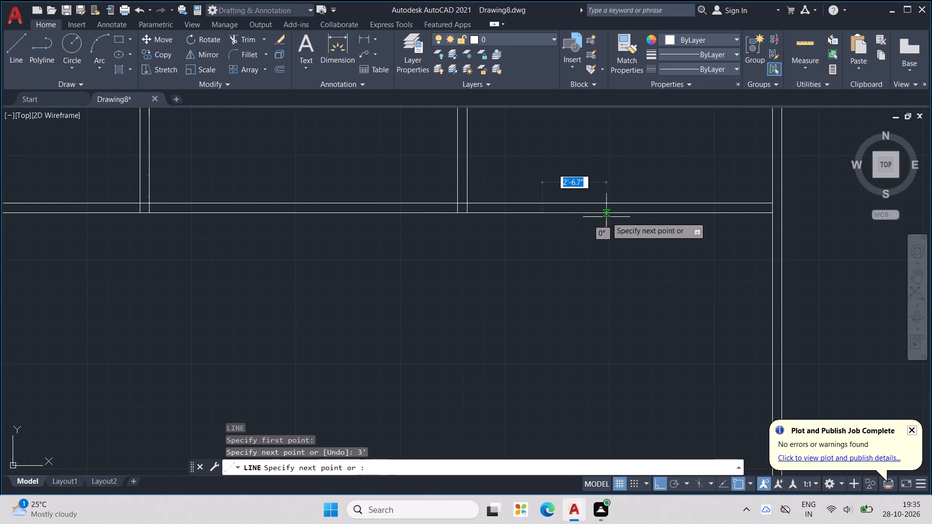
left_click(542, 172)
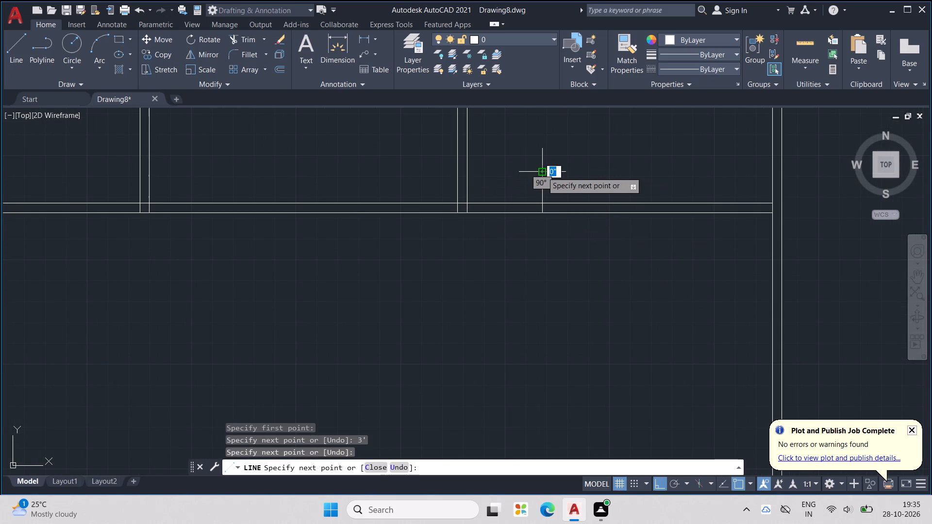
Draw a line 3' left from the right partition's lower-left end, continuing with a vertical jamb line up across the horizontal wall.
key("Escape")
key("Escape")
key("l")
key("Return")
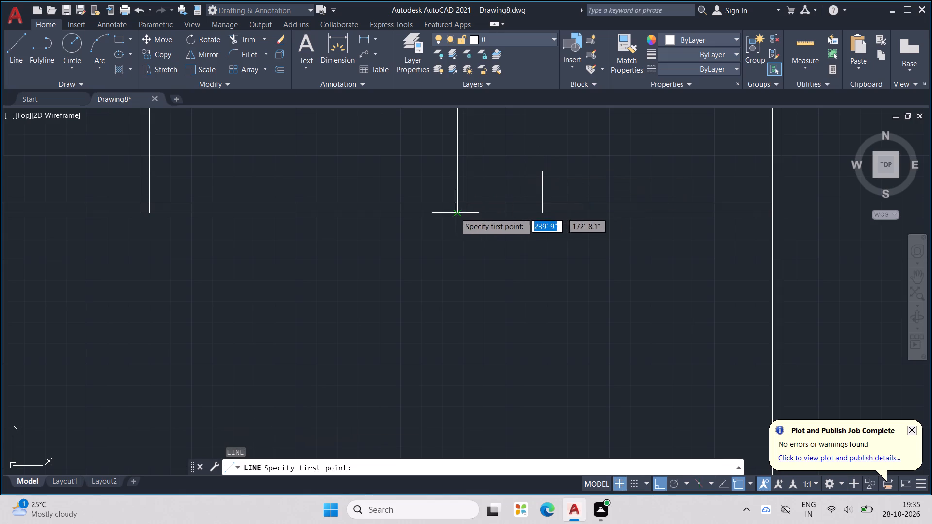
left_click(457, 213)
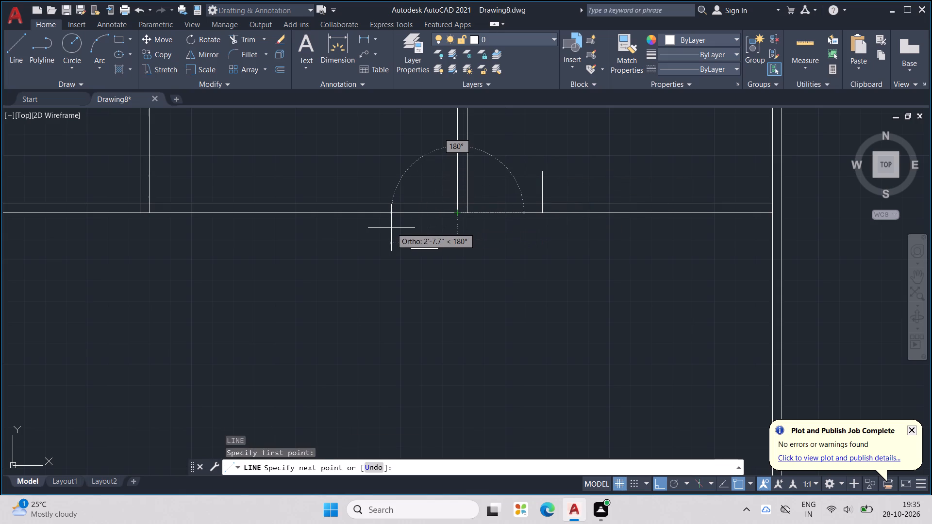
type("3'")
key("Return")
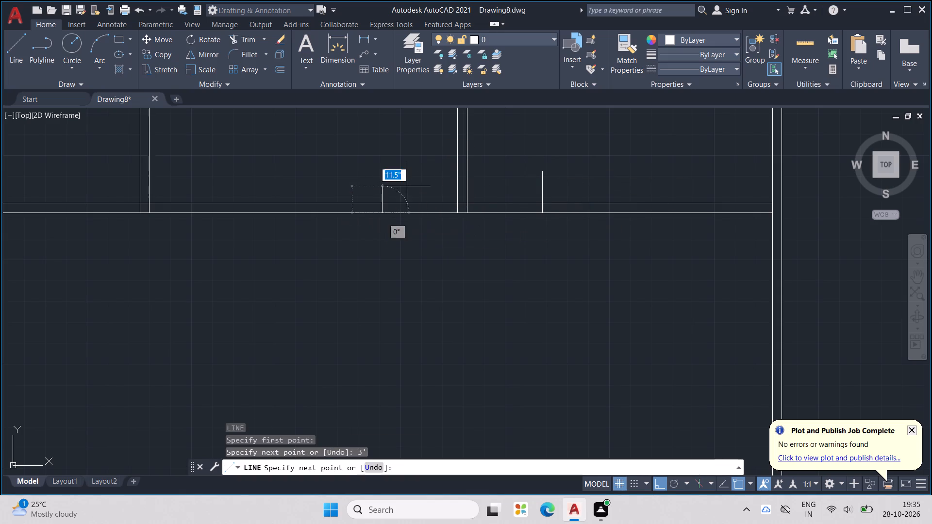
left_click(406, 180)
key("Escape")
key("Escape")
key("Escape")
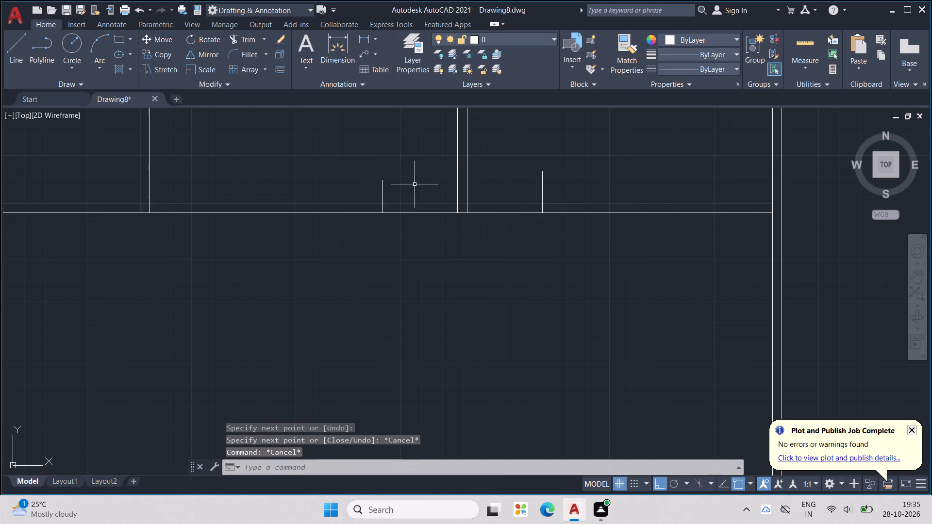
Trim the horizontal wall lines to open both doorways beside the right partition, plus the jambs' excess above the wall and the line inside the partition's end.
type("TR")
key("Return")
left_click_drag(487, 189, 503, 219)
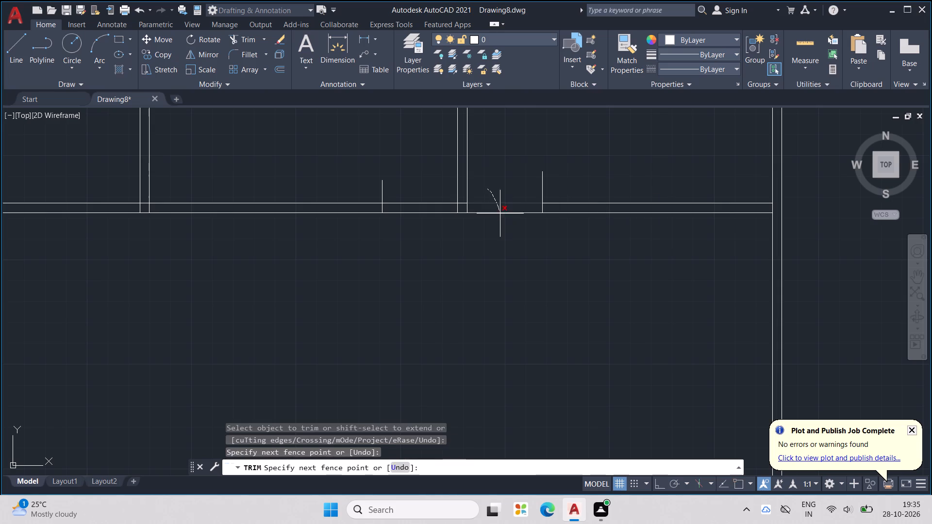
left_click_drag(503, 219, 505, 222)
left_click_drag(515, 194, 562, 188)
left_click_drag(429, 178, 434, 238)
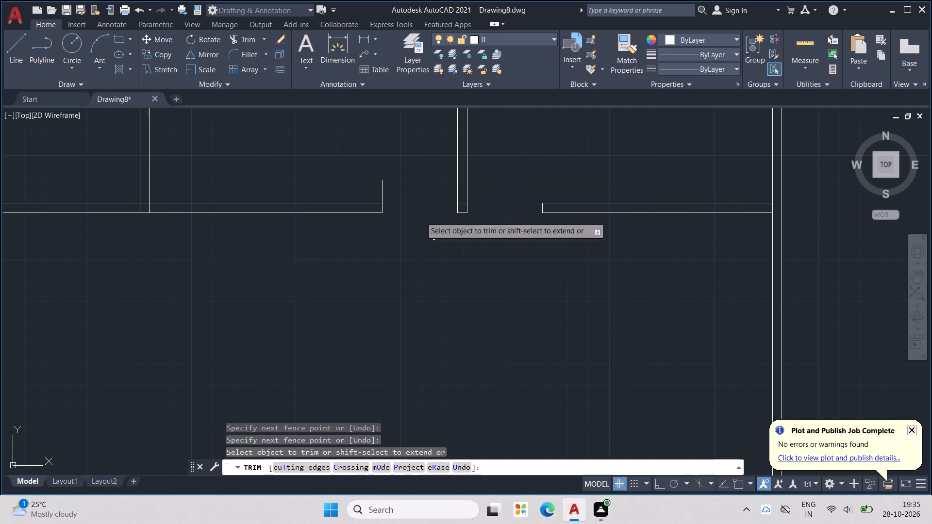
left_click_drag(403, 184, 365, 189)
scroll(477, 189, "up", 1)
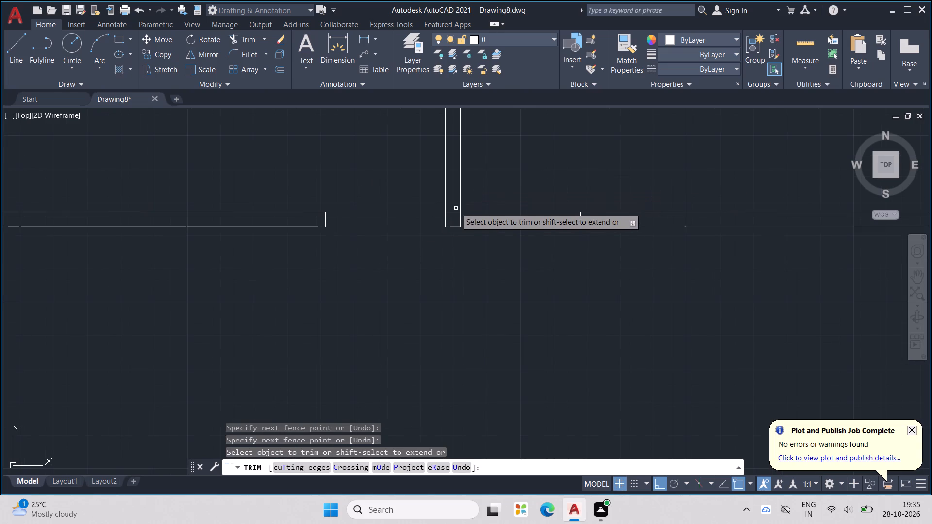
left_click(452, 214)
left_click(453, 205)
Trim the right outer wall's inner line between the two horizontal wall lines where the walls meet.
scroll(453, 205, "down", 2)
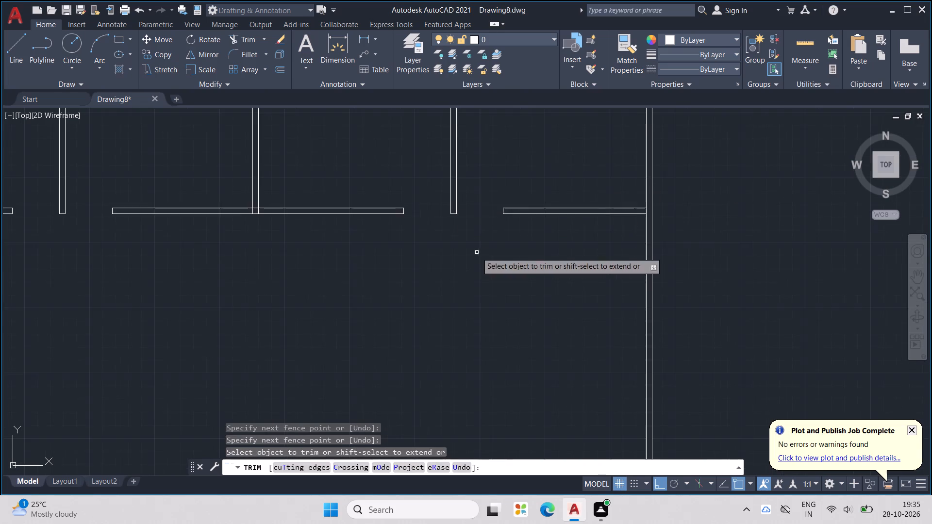
scroll(478, 254, "down", 2)
scroll(533, 220, "up", 4)
left_click(571, 295)
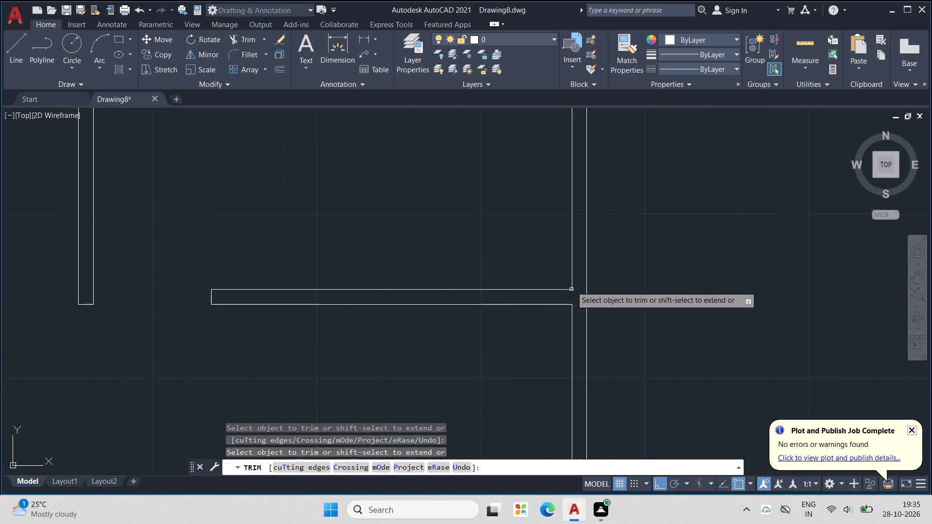
scroll(571, 279, "down", 3)
middle_click_drag(397, 287, 635, 275)
scroll(397, 287, "down", 1)
scroll(605, 255, "up", 2)
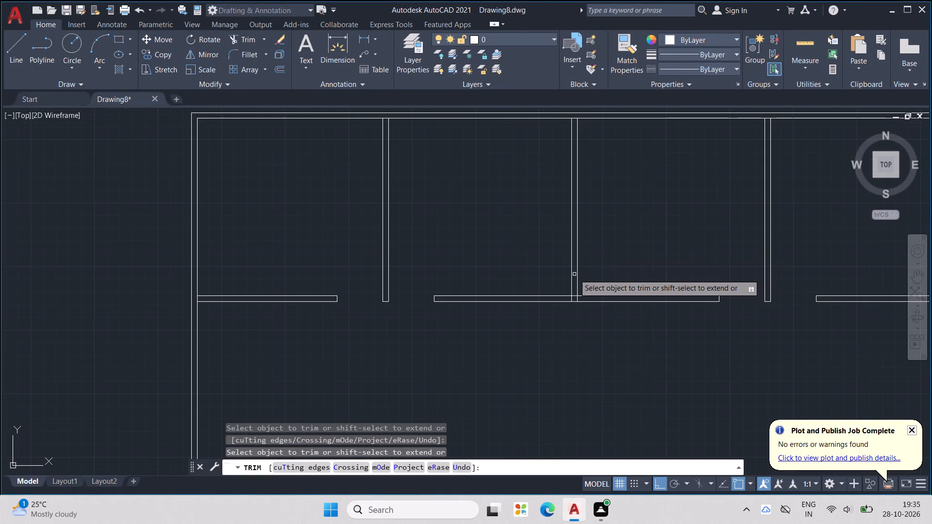
scroll(571, 278, "up", 3)
middle_click_drag(577, 320, 572, 256)
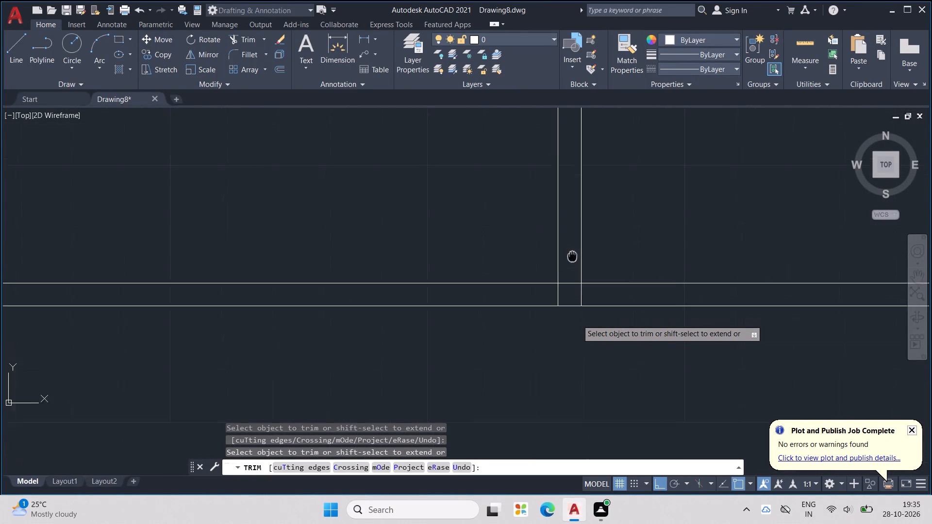
middle_click_drag(572, 256, 546, 214)
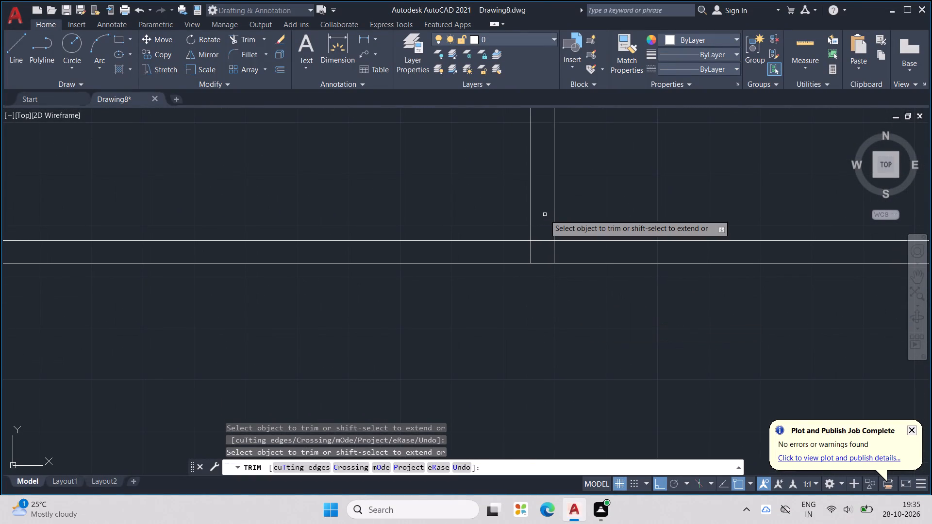
key("Escape")
key("Escape")
key("Escape")
key("Escape")
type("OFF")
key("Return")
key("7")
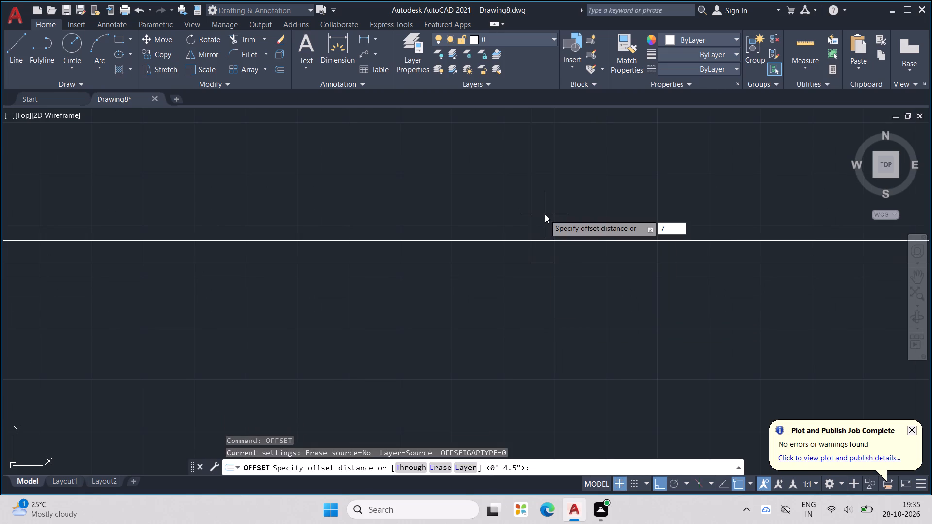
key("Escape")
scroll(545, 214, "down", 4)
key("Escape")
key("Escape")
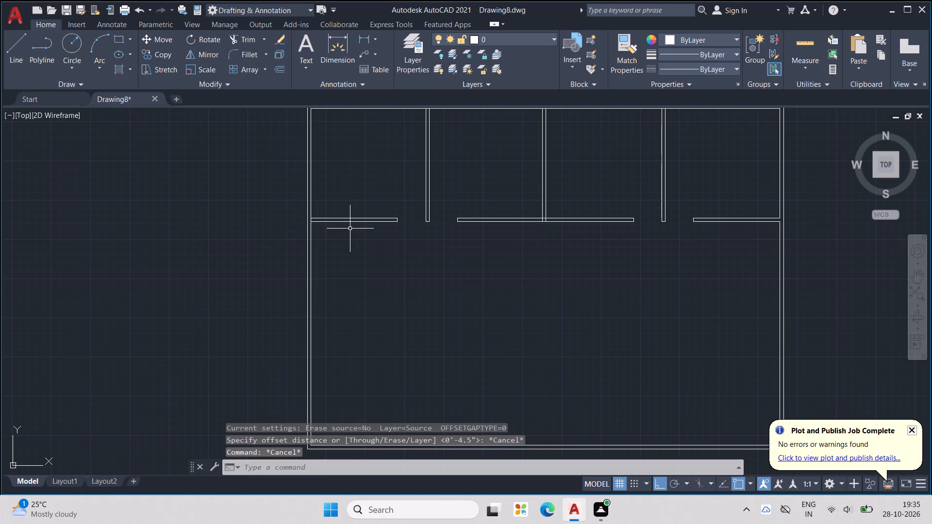
Trim the left outer wall's inner line between the two horizontal wall lines where the walls meet.
type("TR")
key("Return")
scroll(315, 215, "up", 2)
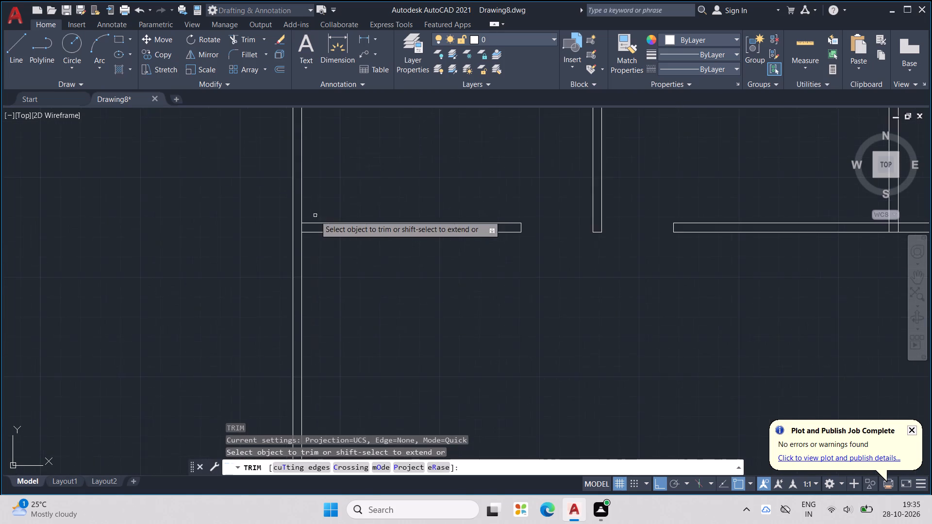
scroll(308, 221, "up", 1)
left_click(298, 234)
scroll(297, 222, "down", 3)
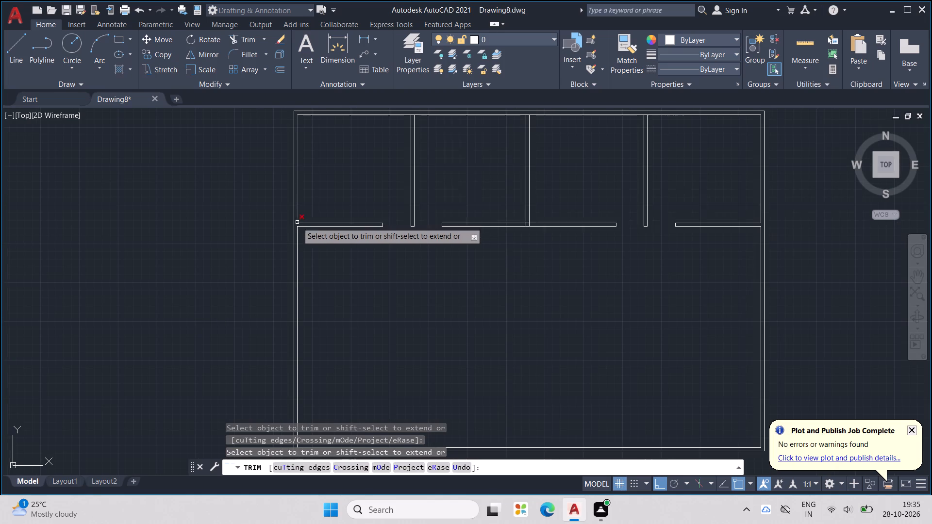
key("Escape")
key("Escape")
key("Escape")
key("Escape")
key("Escape")
key("Escape")
key("Escape")
key("Escape")
key("Escape")
key("Escape")
key("Escape")
key("Escape")
key("Escape")
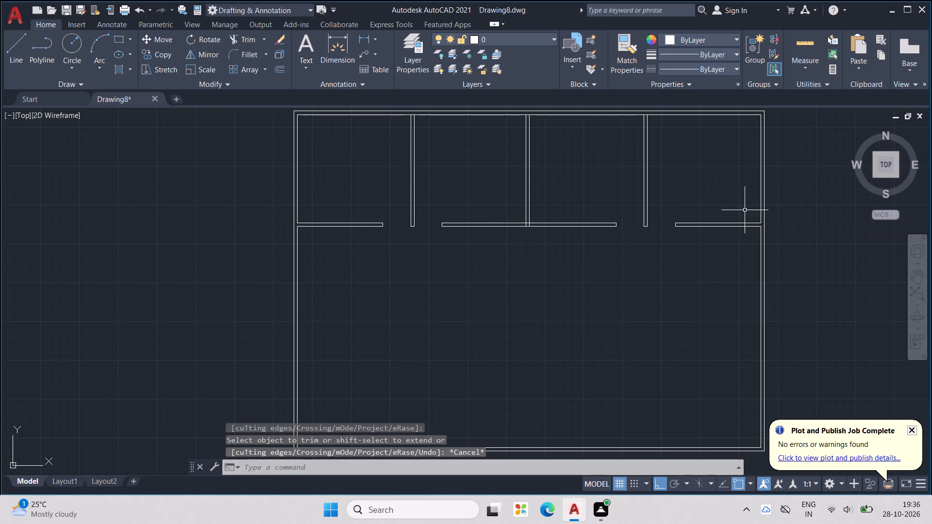
key("Escape")
key("Escape")
Offset the left outer wall's inner line 4' into the lower area, and the left horizontal wall's lower line 4' down twice in succession.
type("OFF")
key("Return")
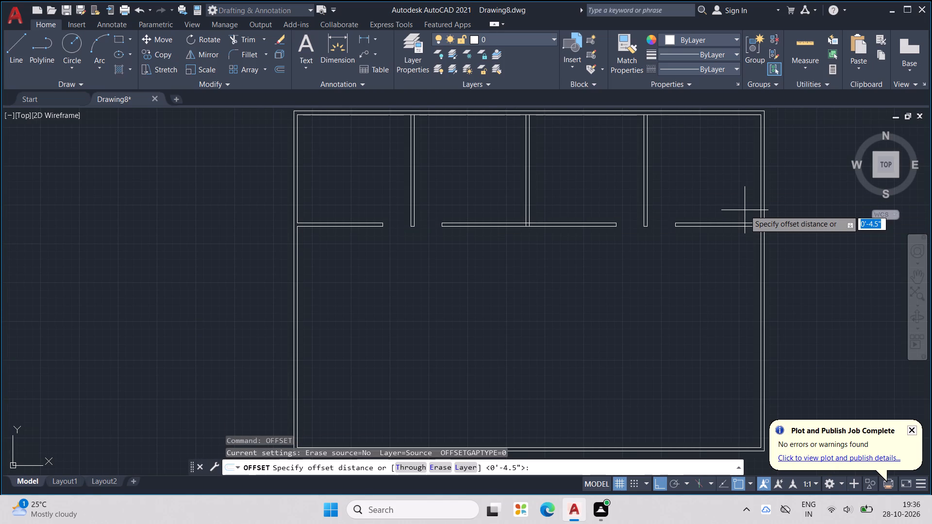
type("4'")
key("Return")
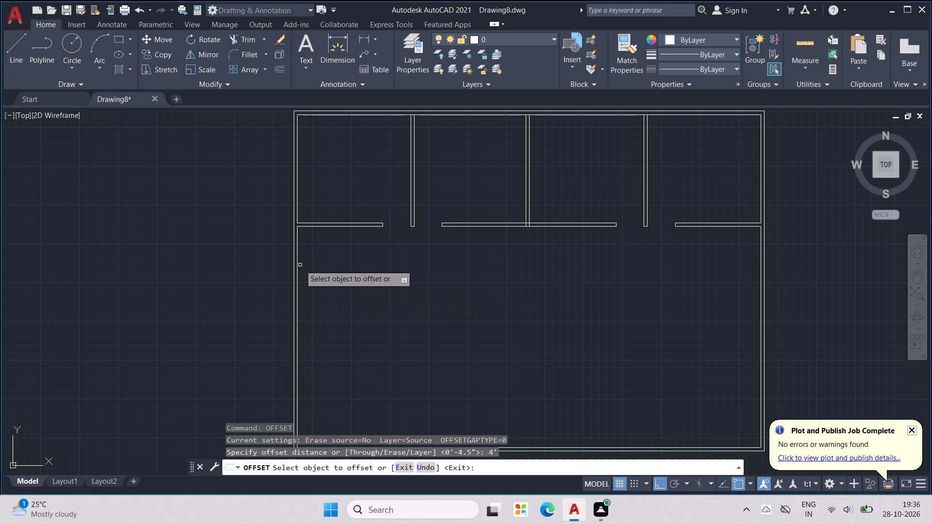
left_click(297, 278)
left_click(441, 283)
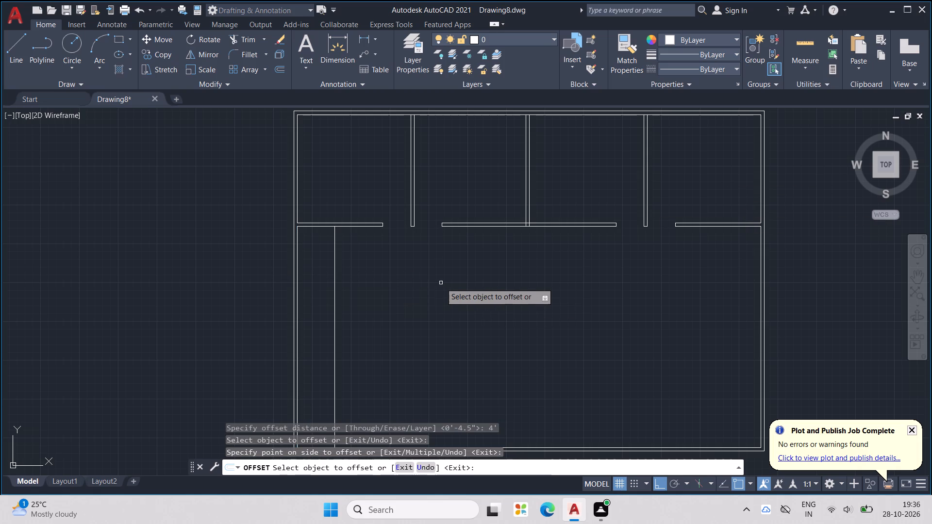
left_click(373, 226)
left_click(376, 270)
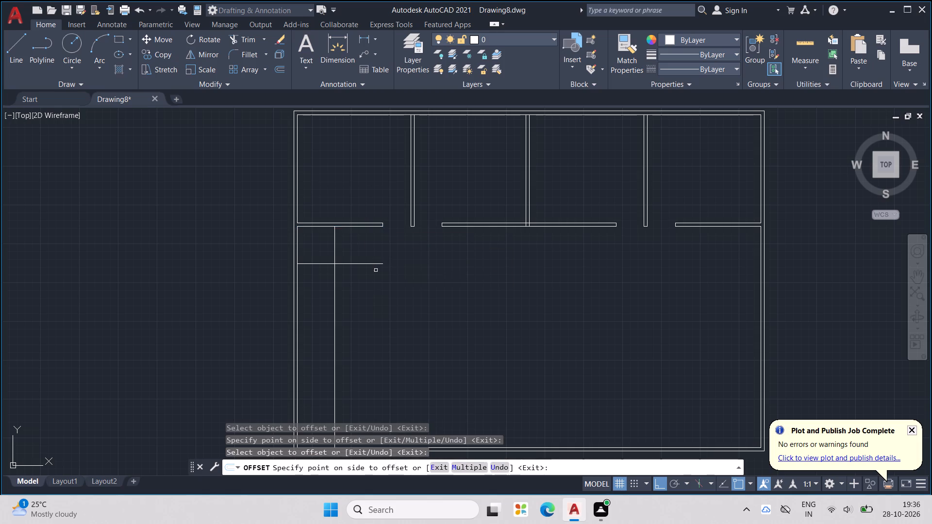
left_click(374, 263)
left_click(383, 315)
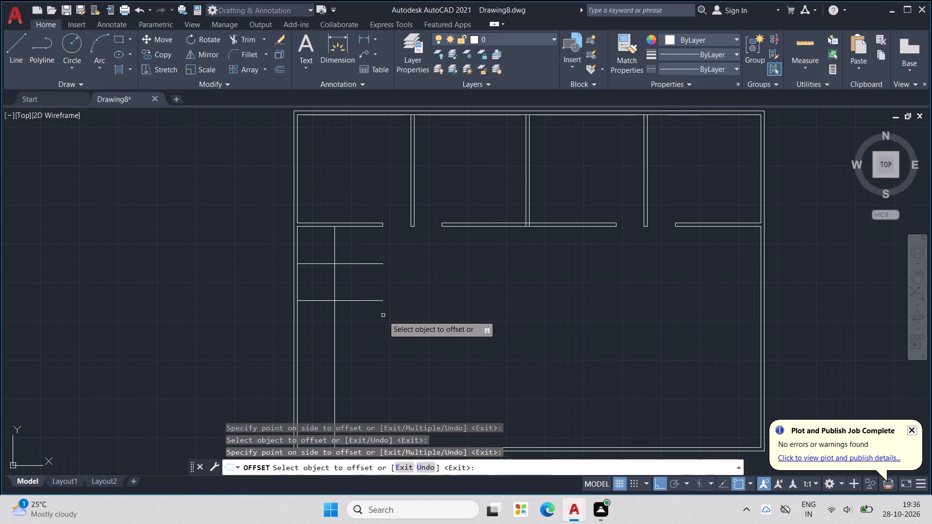
key("Escape")
Delete the vertical line offset 4' from the left outer wall.
left_click_drag(383, 315, 323, 358)
key("Delete")
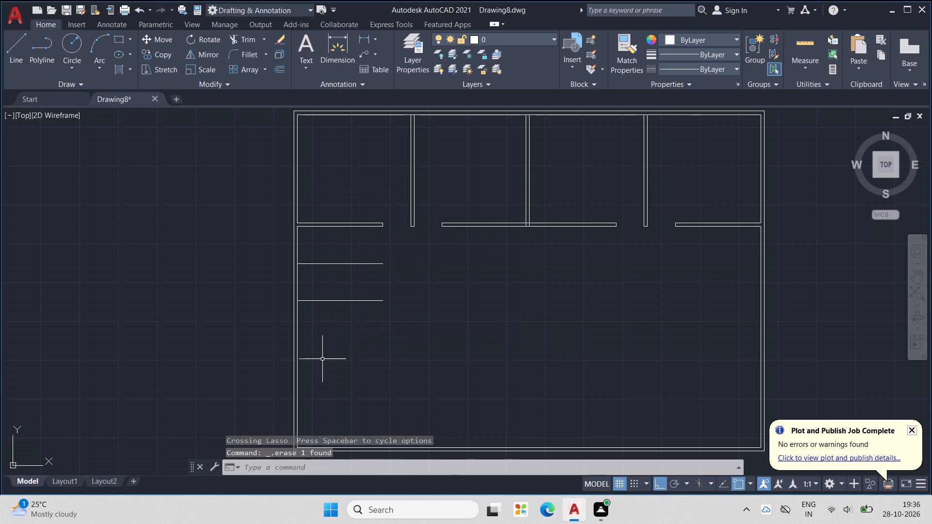
key("Escape")
key("Escape")
key("Escape")
key("Escape")
key("Escape")
key("Escape")
key("Escape")
key("Escape")
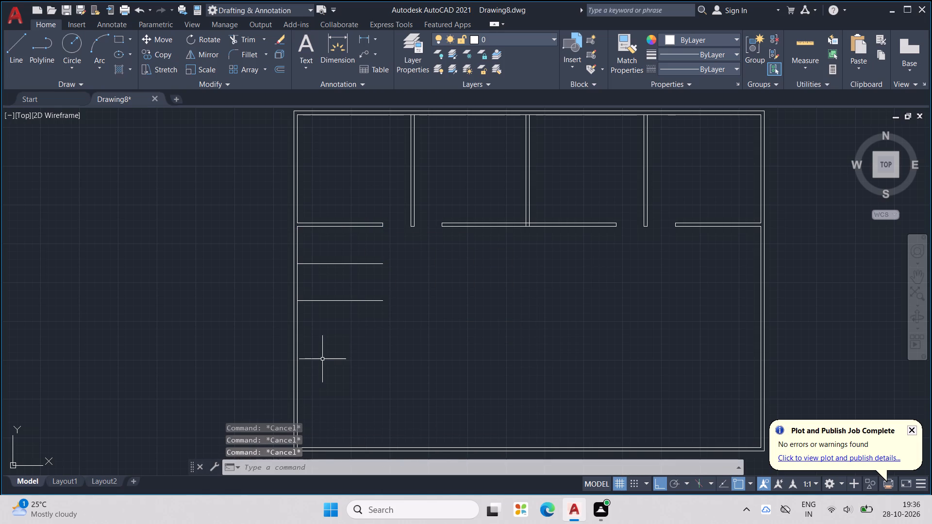
Offset the left outer wall's inner line 7' to the right into the lower area.
type("OFF")
key("Return")
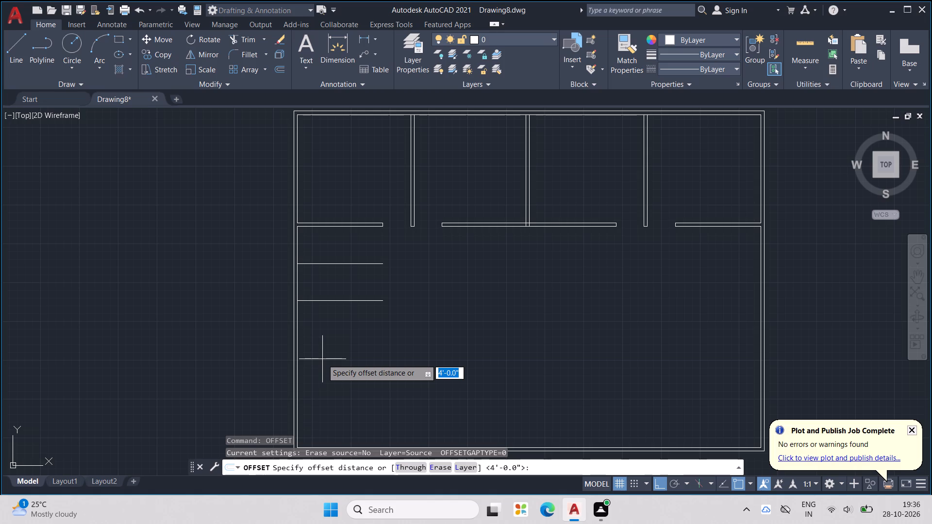
type("7'")
key("Return")
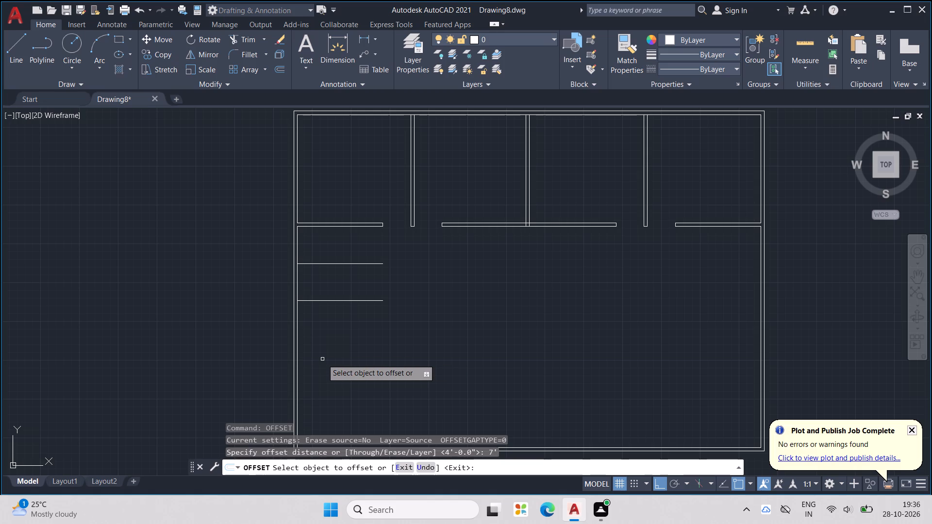
left_click(296, 347)
left_click(357, 364)
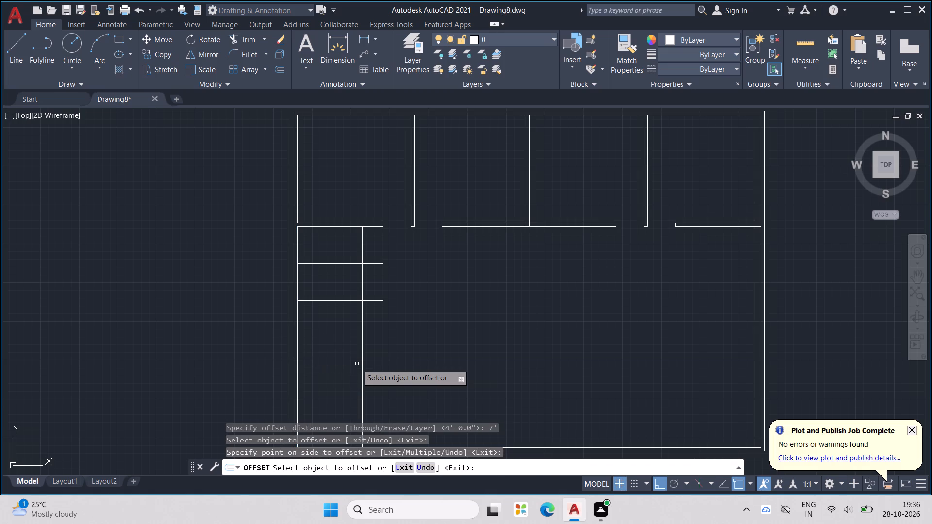
key("Escape")
key("Escape")
key("Escape")
key("Escape")
key("Escape")
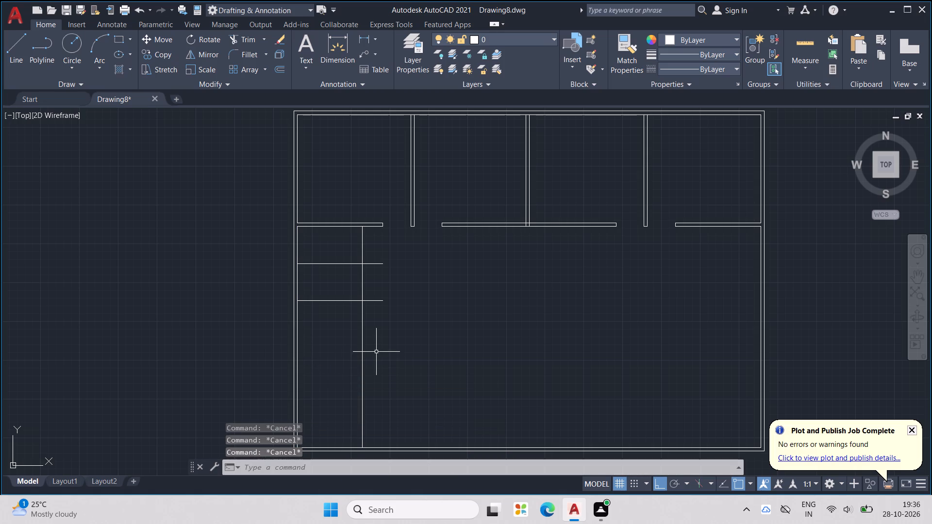
key("Escape")
Trim both horizontal lines beyond the 7' vertical line, and the vertical line below the lower horizontal, to form two stacked rooms.
type("TR")
key("Return")
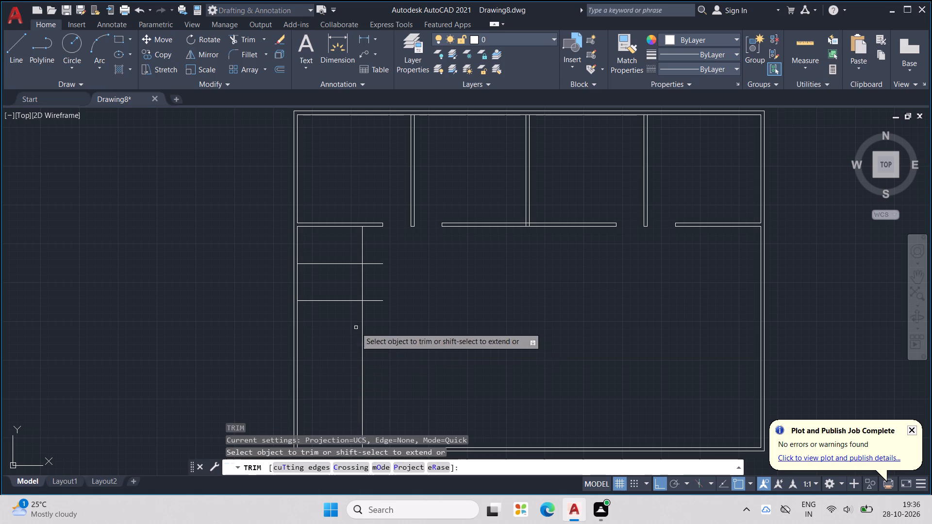
left_click_drag(373, 262, 351, 335)
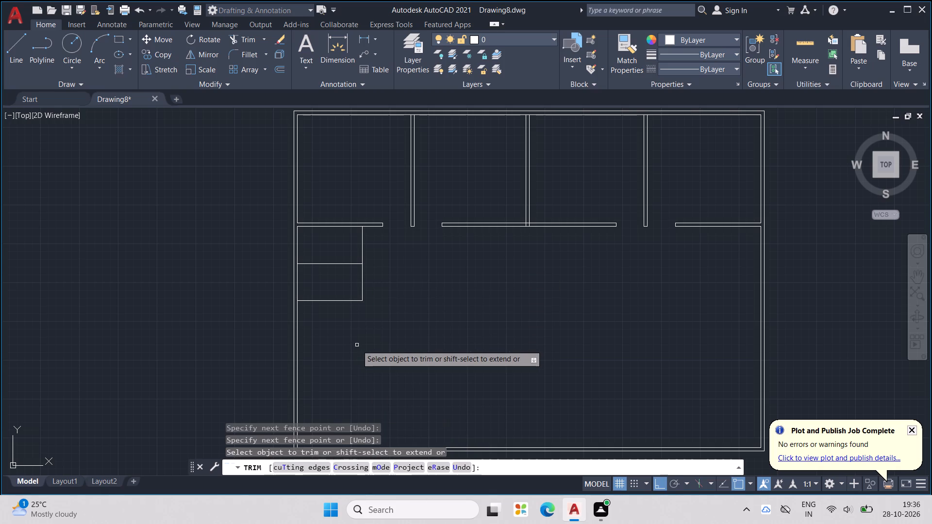
key("Escape")
key("Escape")
key("Escape")
key("Escape")
key("Escape")
key("Escape")
key("Escape")
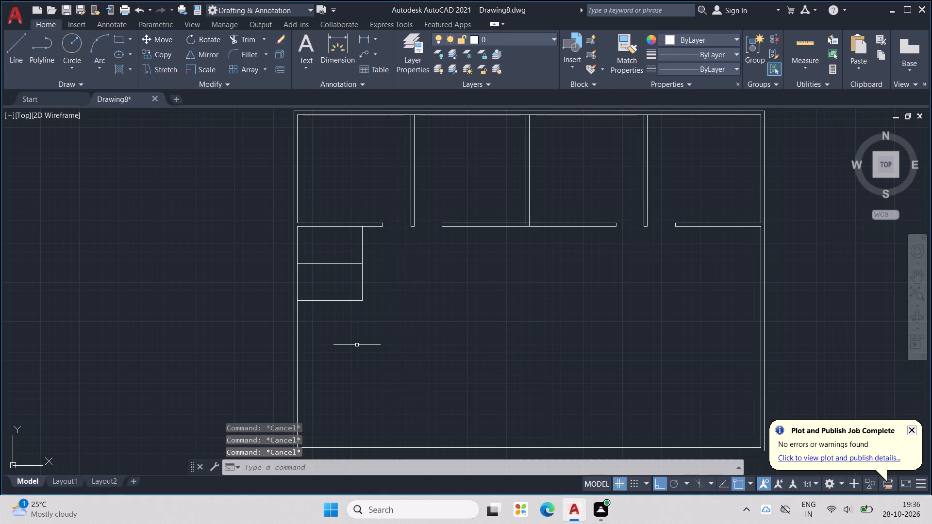
key("Escape")
Offset the two small rooms' right-hand vertical line 4.5" outward, and their middle and bottom horizontal lines 4.5" down, to give the walls thickness.
type("OFF")
key("Return")
type("4.5")
key("shift+quotedbl")
key("Return")
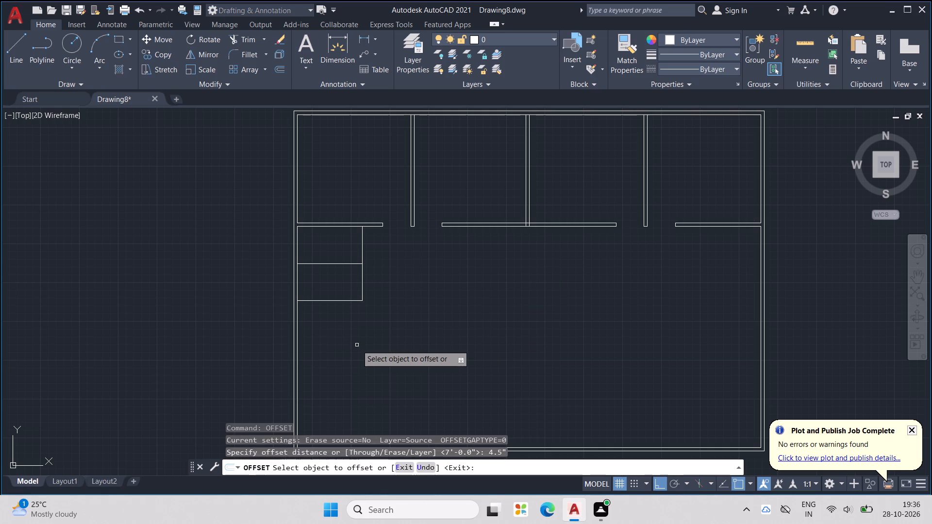
left_click(362, 283)
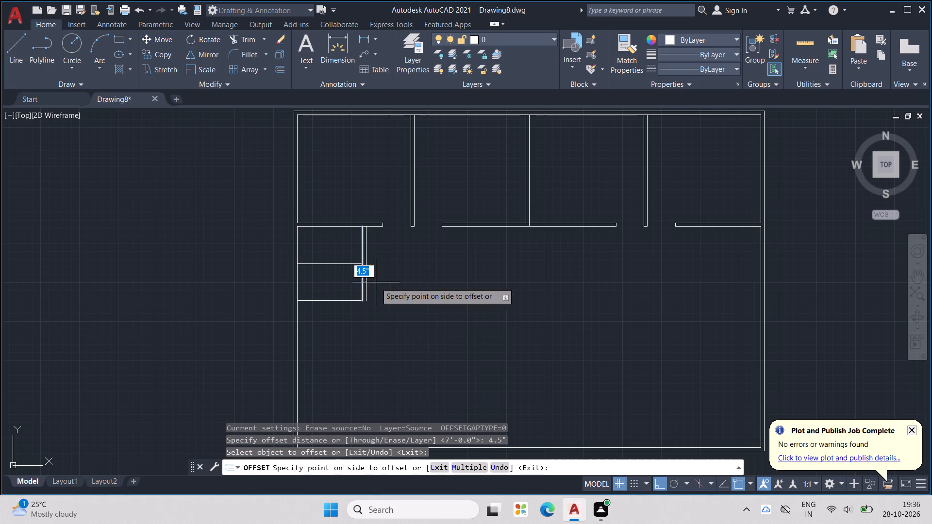
left_click(376, 282)
left_click(356, 263)
left_click(354, 276)
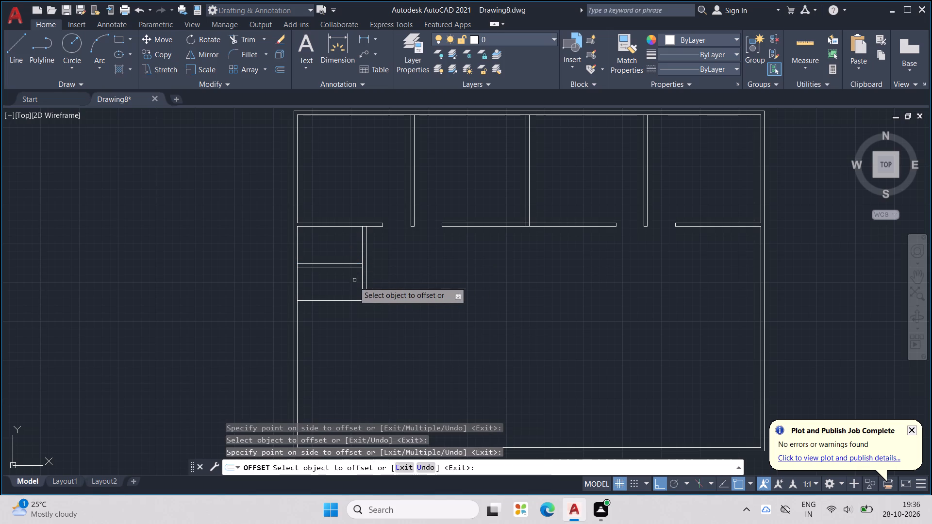
left_click(349, 302)
left_click(351, 323)
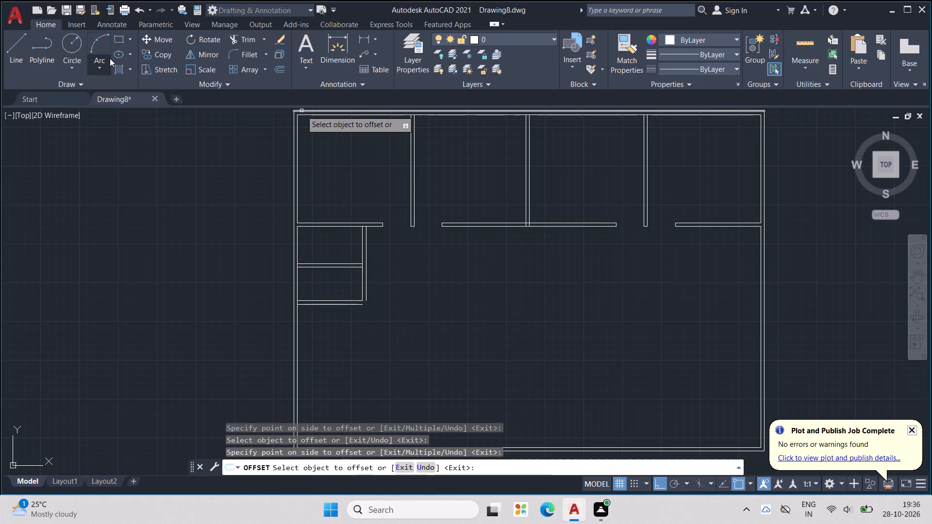
Fillet the outer bottom and outer right wall lines of the two small rooms into a closed corner.
left_click(242, 55)
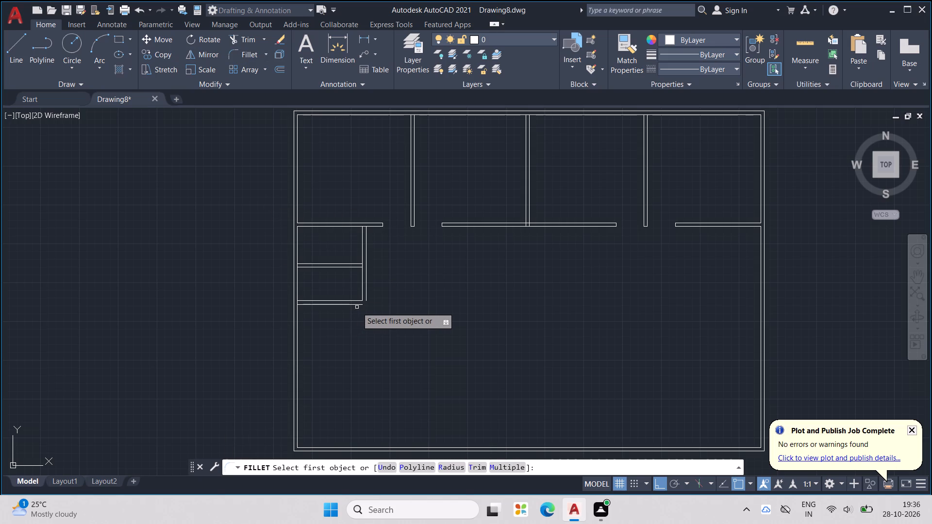
left_click(357, 307)
left_click(358, 305)
left_click(366, 298)
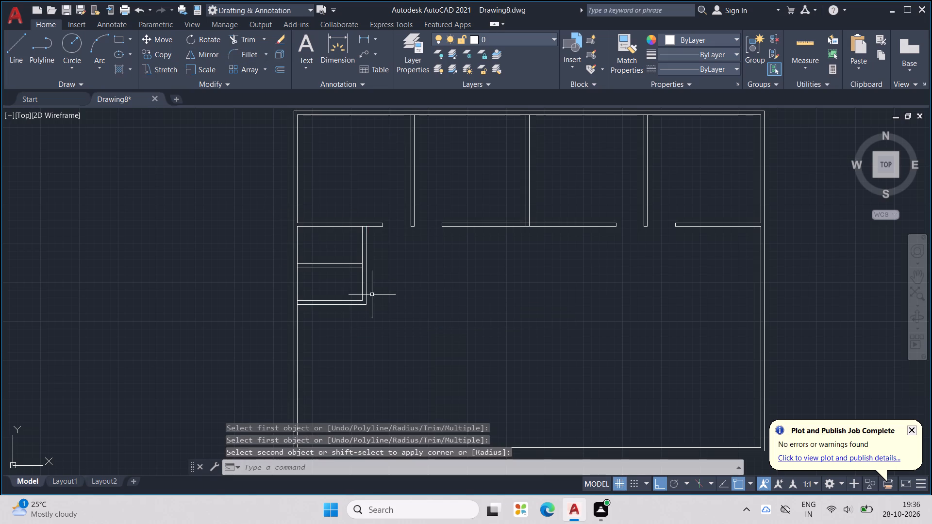
key("Escape")
key("Escape")
key("Escape")
key("Escape")
key("Escape")
key("Escape")
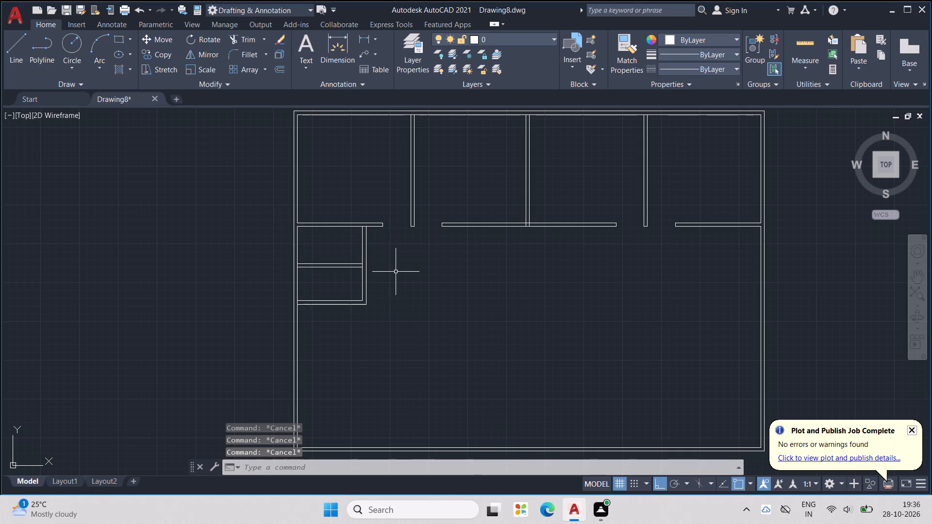
Draw doorway guide lines from the upper small room's top-right inner corner: up across the wall, 2' left, and down past the wall.
key("l")
key("Return")
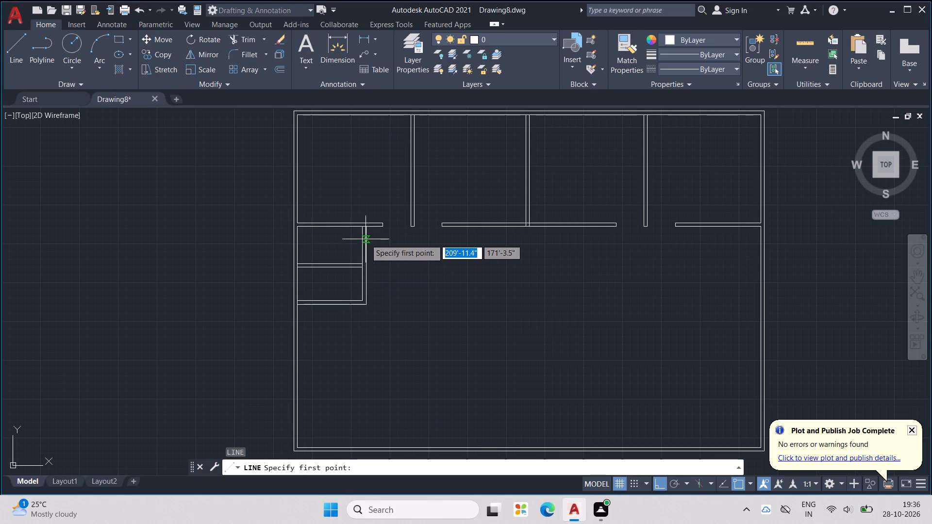
scroll(357, 229, "up", 2)
middle_click_drag(356, 234, 368, 258)
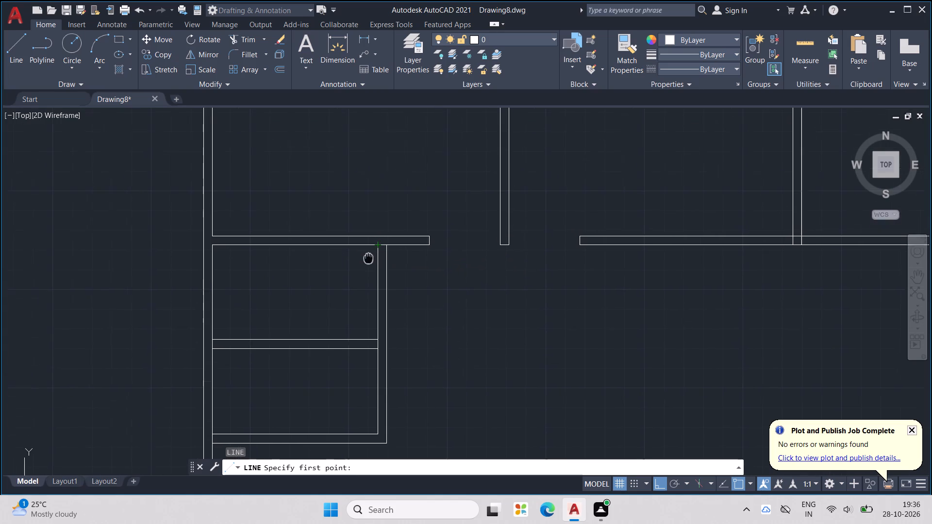
middle_click_drag(368, 258, 369, 262)
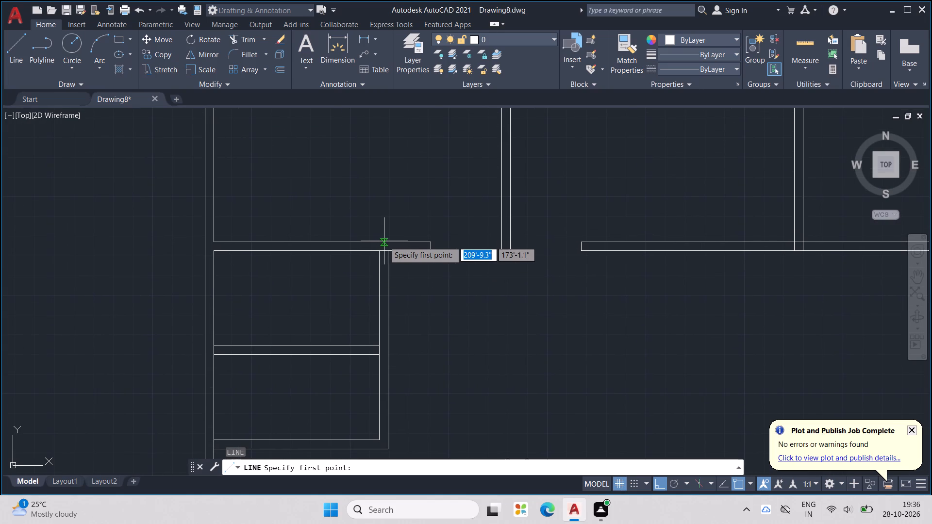
scroll(378, 248, "up", 1)
left_click(379, 252)
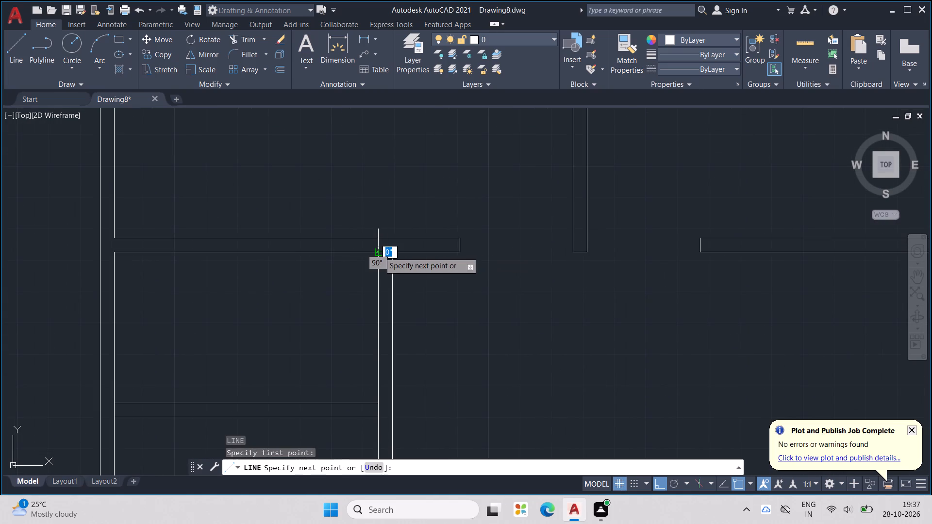
left_click(378, 239)
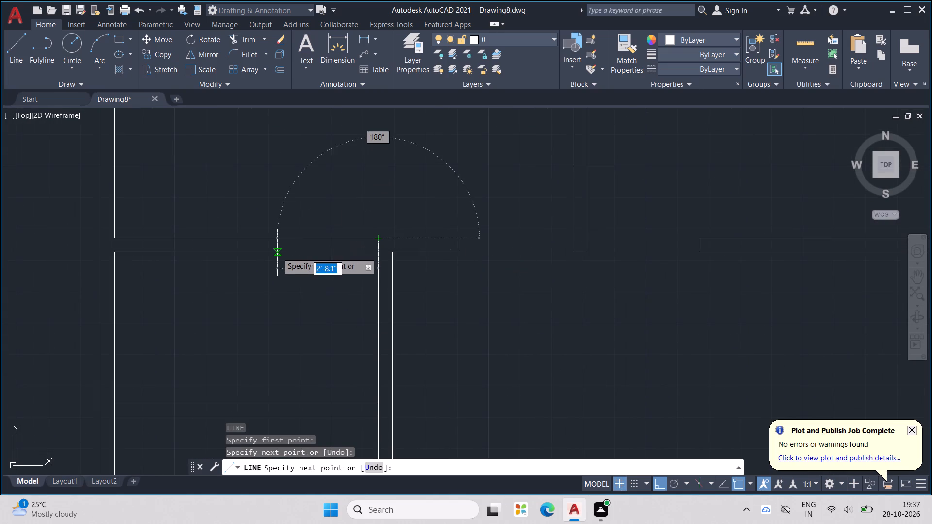
key("2")
key("apostrophe")
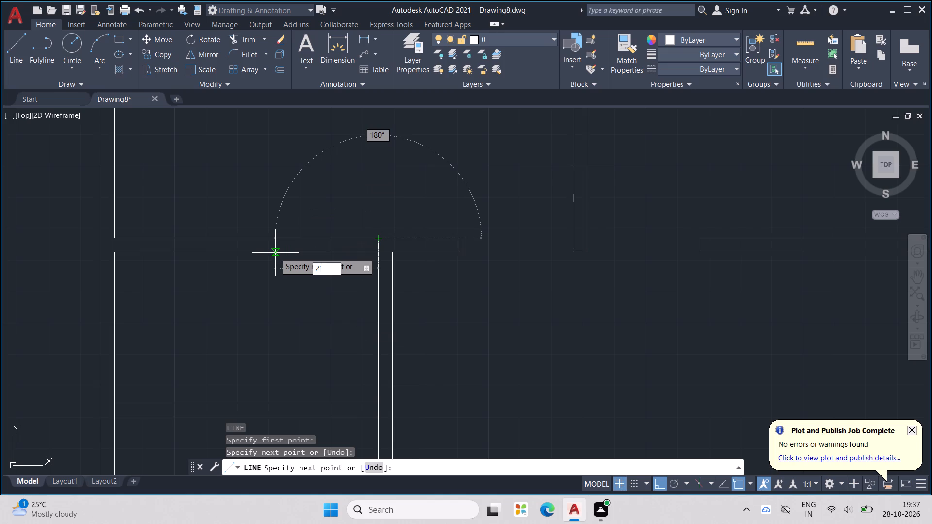
key("Return")
middle_click(295, 321)
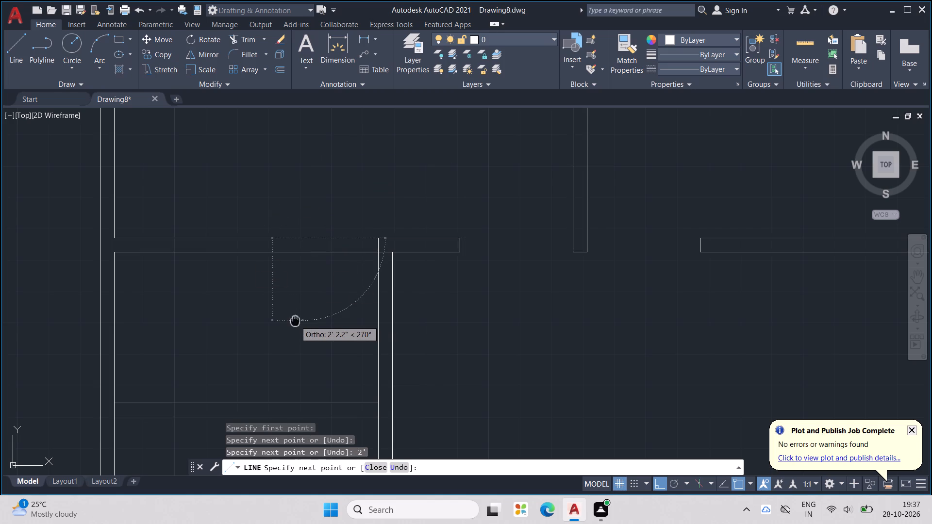
left_click(296, 321)
key("Escape")
key("Escape")
key("Escape")
Trim the wall lines between the guides to open a 2' doorway above the upper small room, and clear the leftover line at the wall junction.
type("TR")
key("Return")
left_click_drag(373, 225, 281, 303)
scroll(391, 259, "up", 2)
left_click_drag(381, 238, 380, 245)
scroll(379, 246, "down", 3)
left_click(379, 246)
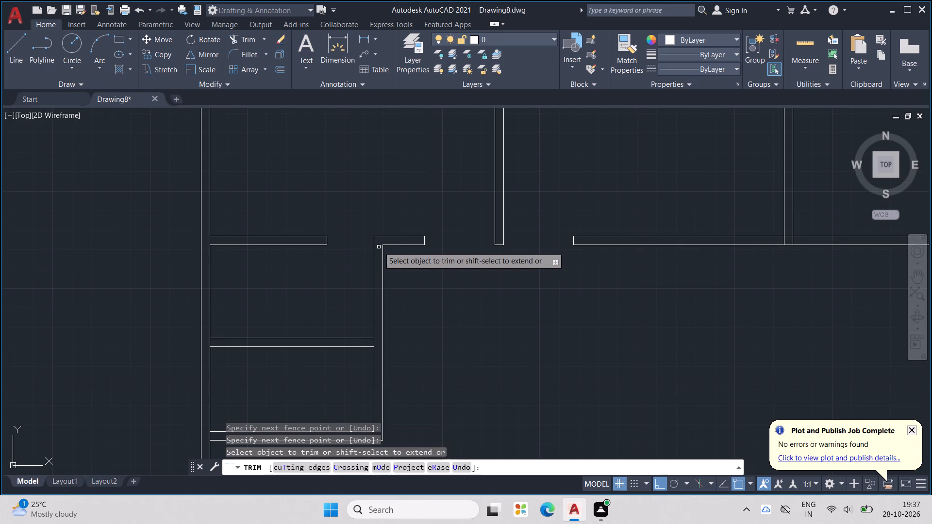
key("Escape")
key("Escape")
middle_click_drag(461, 354, 487, 292)
key("Escape")
key("Escape")
key("Escape")
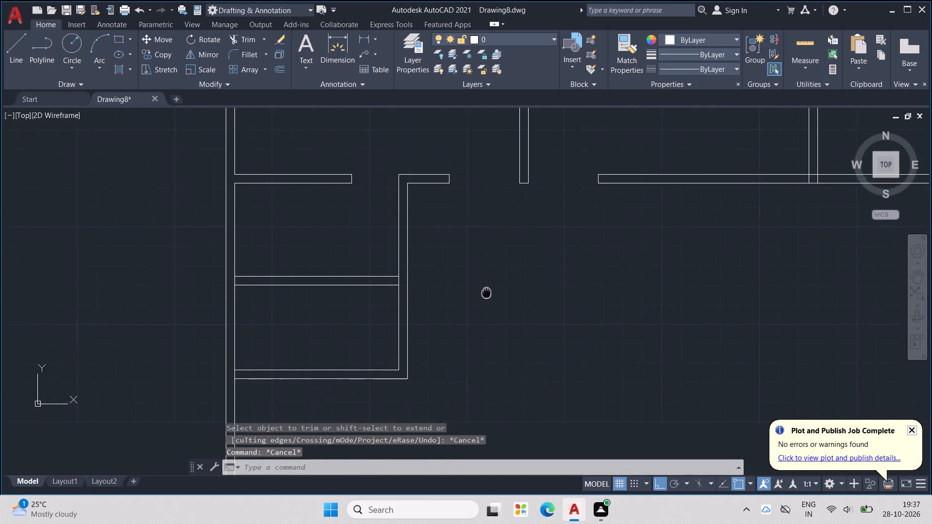
Draw a line from the lower small room's bottom-right inner corner 2' left along the wall, then down across it.
middle_click_drag(487, 292, 505, 279)
key("Escape")
key("l")
key("Return")
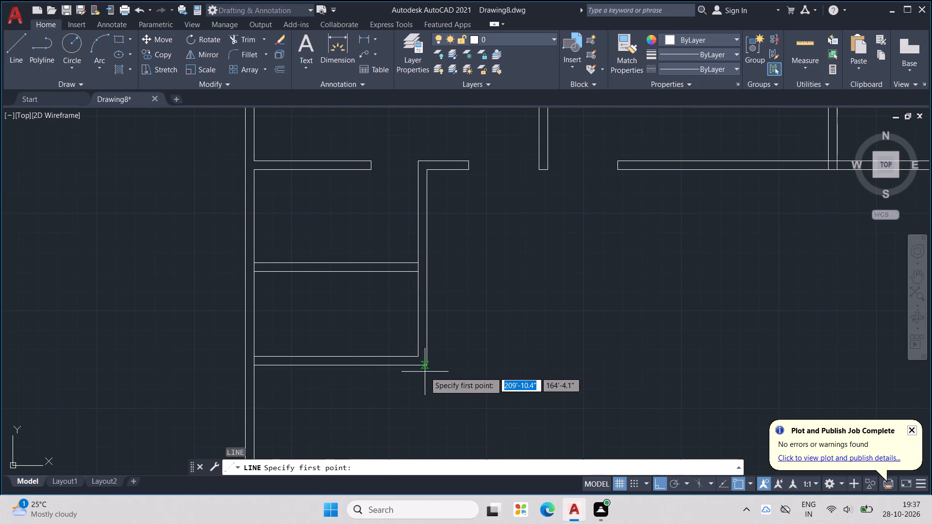
left_click(416, 355)
type("2'")
key("Return")
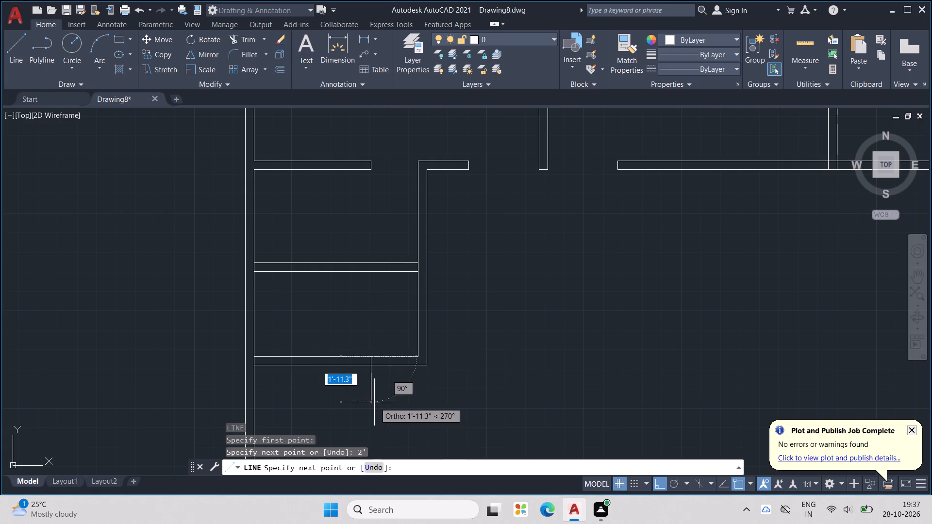
left_click(374, 402)
key("Escape")
key("Escape")
Trim the guide line projecting below the bottom wall, and the inner vertical line where the middle wall meets the right wall.
key("t")
key("r")
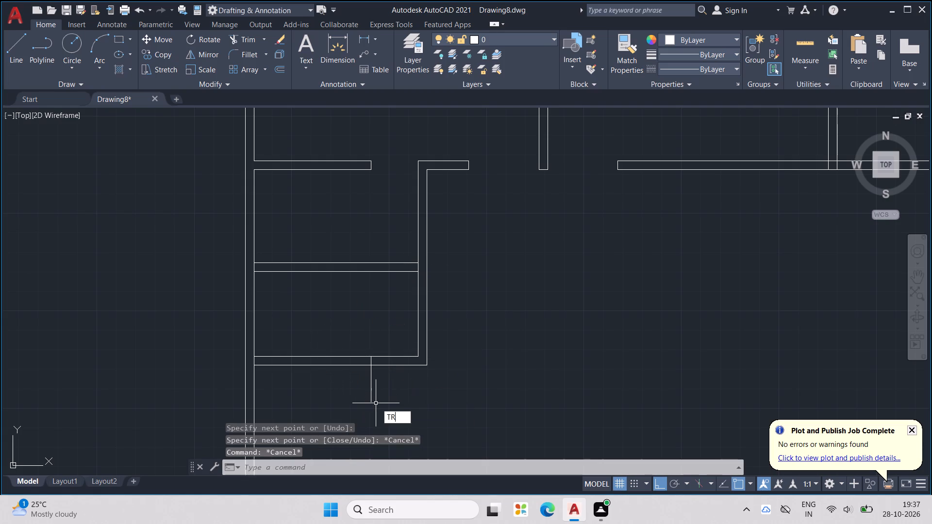
key("Return")
left_click_drag(375, 382, 338, 394)
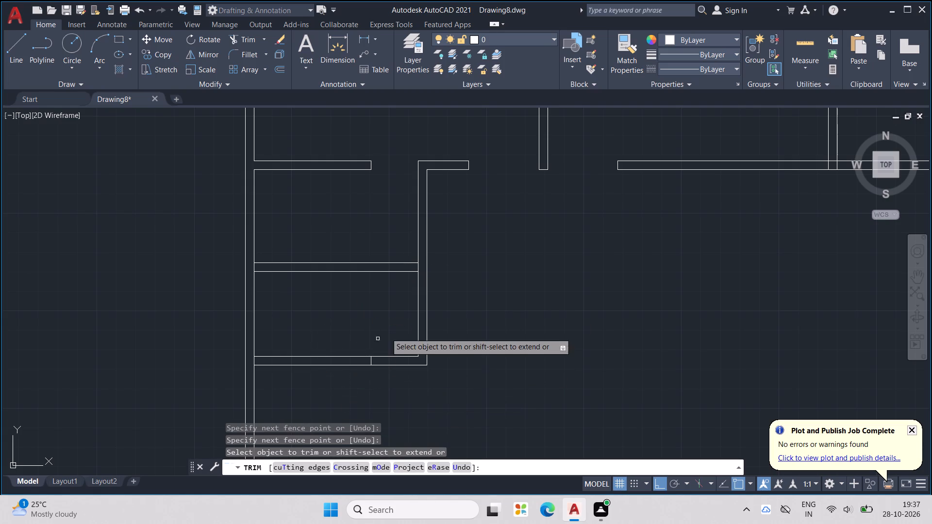
scroll(425, 270, "up", 1)
left_click(410, 266)
key("Escape")
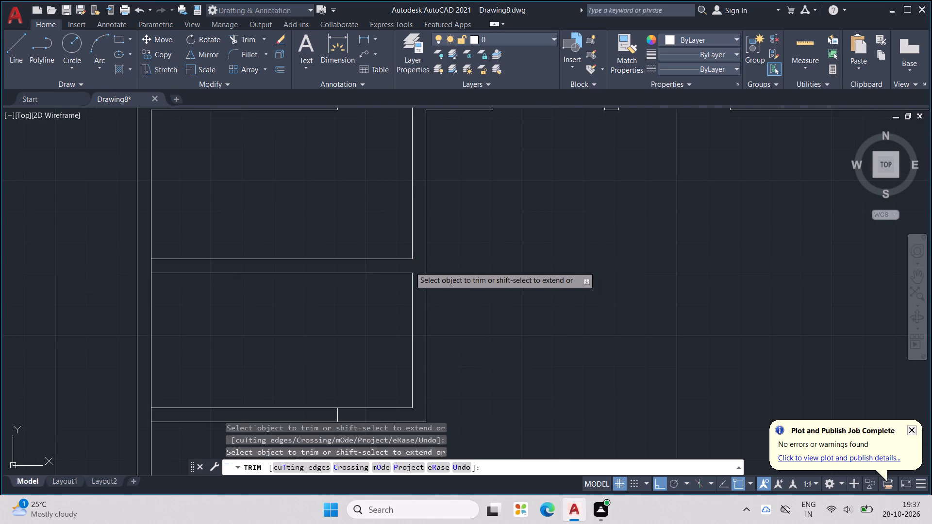
key("Escape")
key("Escape")
key("Escape")
key("Escape")
Draw a jamb line across the bottom wall from the lower small room's bottom-right inner corner to the outer line.
key("l")
key("Return")
middle_click_drag(436, 311, 456, 263)
scroll(425, 363, "up", 1)
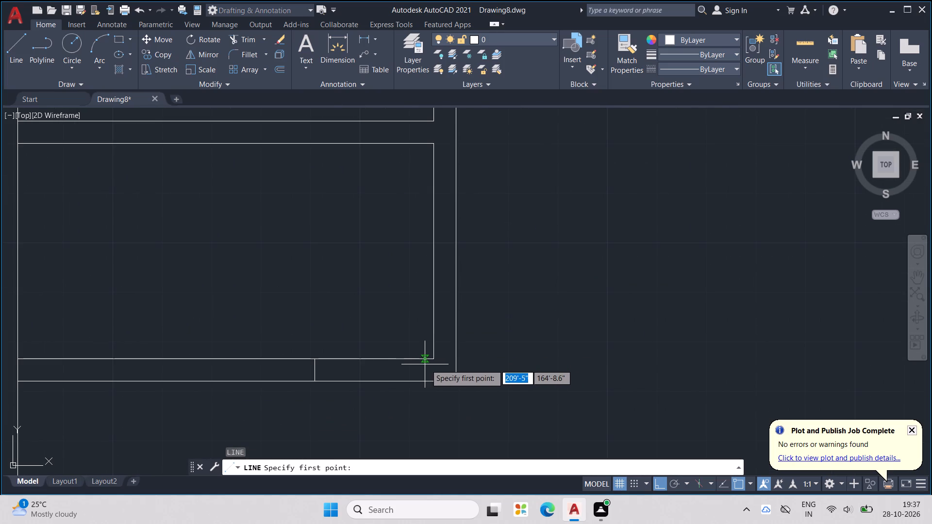
left_click(432, 360)
left_click(434, 383)
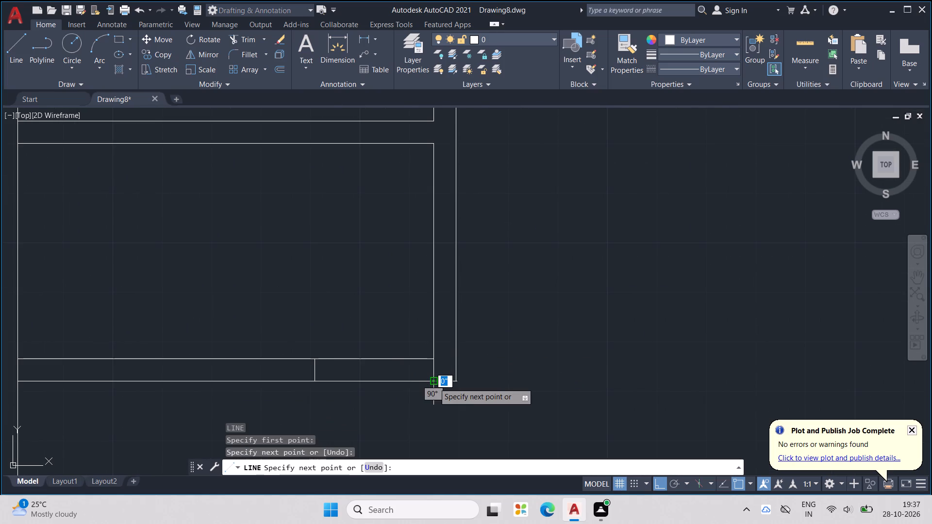
key("Escape")
key("Escape")
key("Escape")
Trim the bottom wall lines between the two jambs to open a 2' doorway in the lower small room.
type("TR")
key("Return")
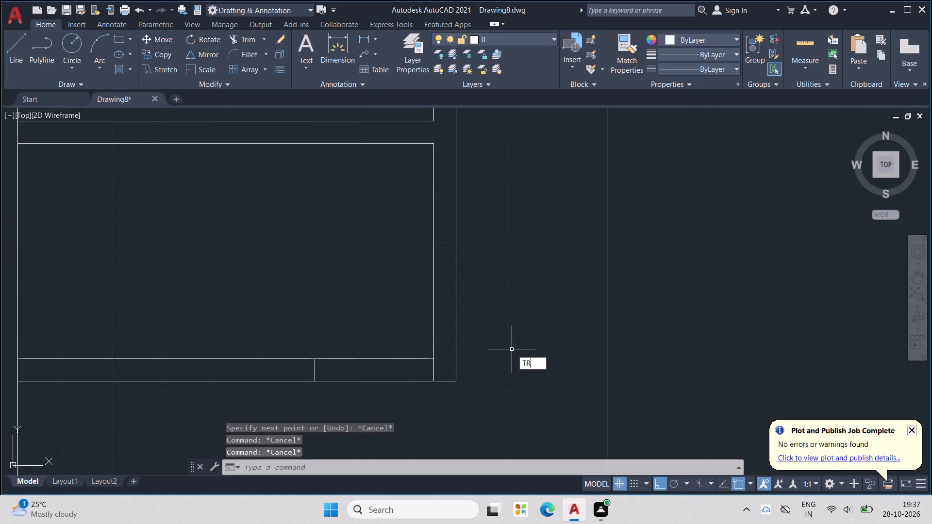
left_click_drag(378, 330, 393, 393)
scroll(398, 381, "down", 3)
middle_click_drag(483, 391, 484, 391)
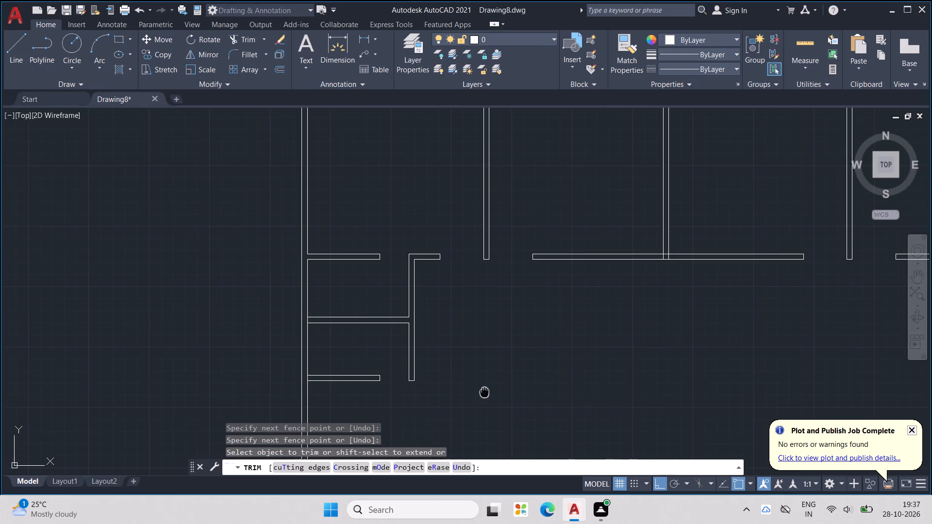
middle_click_drag(484, 391, 525, 352)
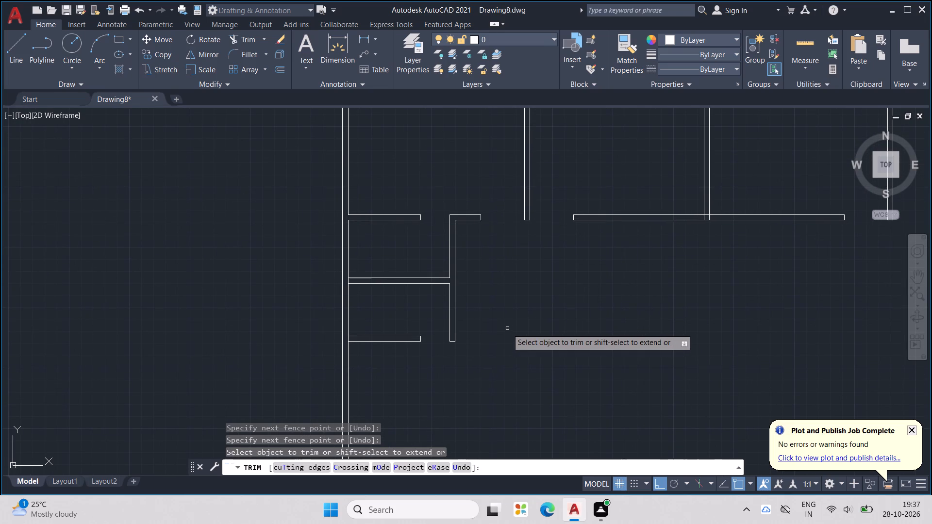
key("Escape")
key("Escape")
key("Escape")
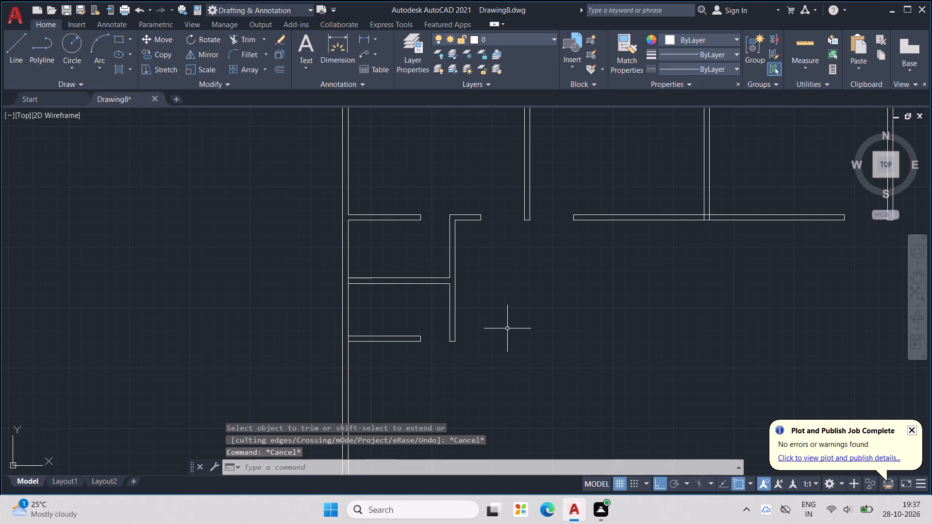
Offset the lower line of the horizontal wall beside the right outer wall 4' down, and offset that copy another 4' down.
middle_click_drag(507, 328, 0, 383)
type("OFF")
key("Return")
type("4'")
key("Return")
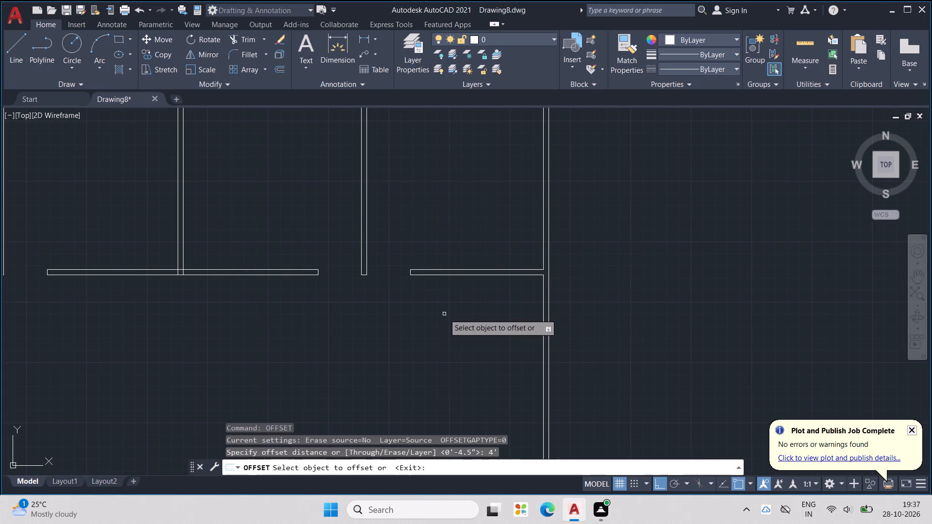
left_click(489, 275)
left_click(488, 332)
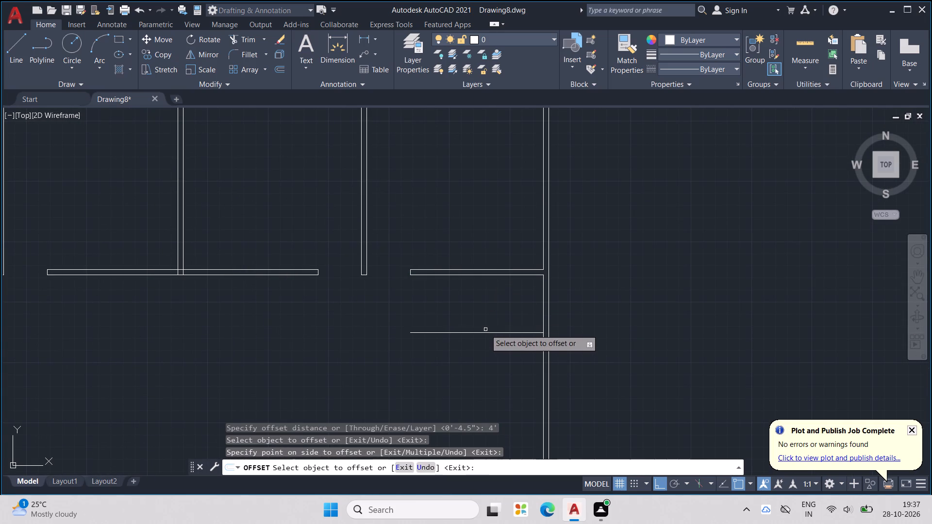
left_click_drag(486, 333, 490, 345)
left_click_drag(494, 407, 493, 402)
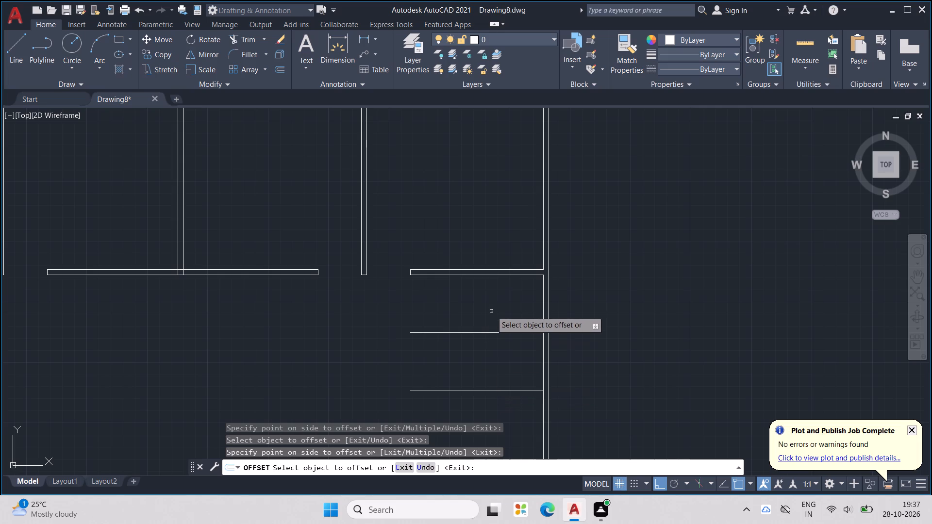
left_click(510, 271)
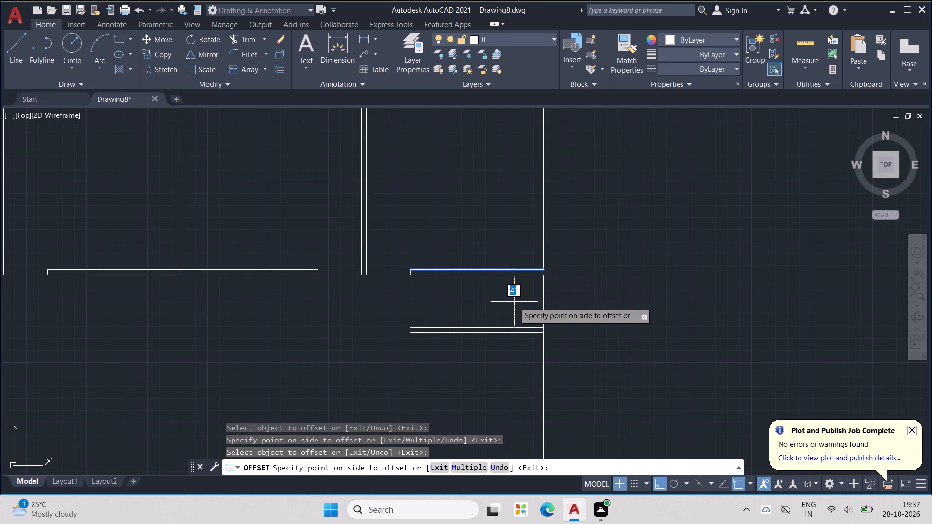
key("Escape")
key("Escape")
key("Escape")
key("Escape")
Offset the right outer wall's inner line 7' to the left in the lower area.
type("OFF")
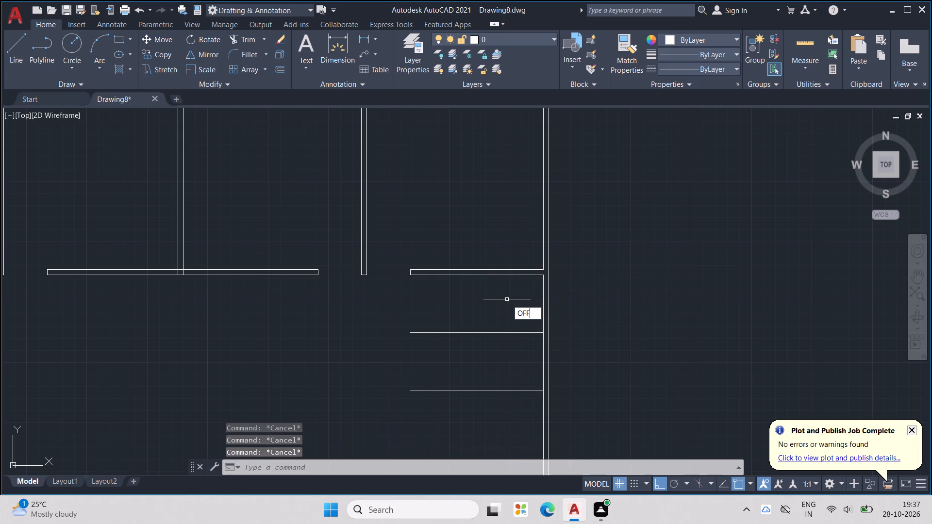
key("Return")
type("7'")
key("Return")
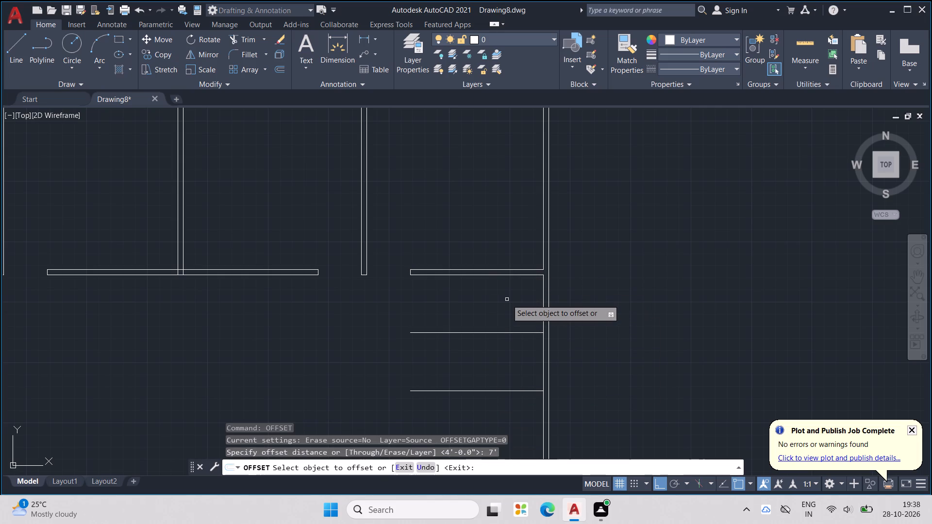
left_click_drag(543, 296, 537, 294)
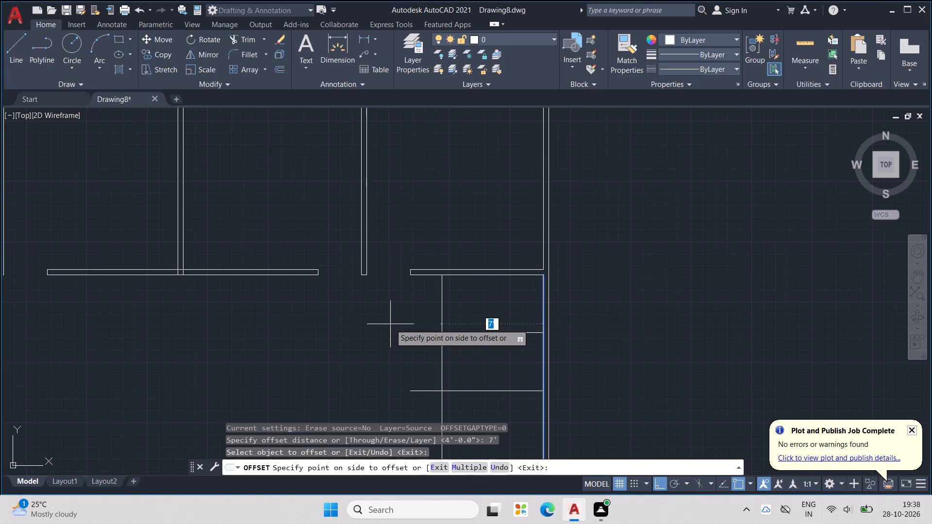
left_click(390, 324)
key("Escape")
key("Escape")
key("Escape")
key("Escape")
Offset both new horizontal lines 4.5" down and the new vertical line 4.5" to the right to give the walls thickness.
type("PGG")
key("BackSpace")
key("BackSpace")
key("BackSpace")
key("BackSpace")
key("BackSpace")
type("OFF")
key("Return")
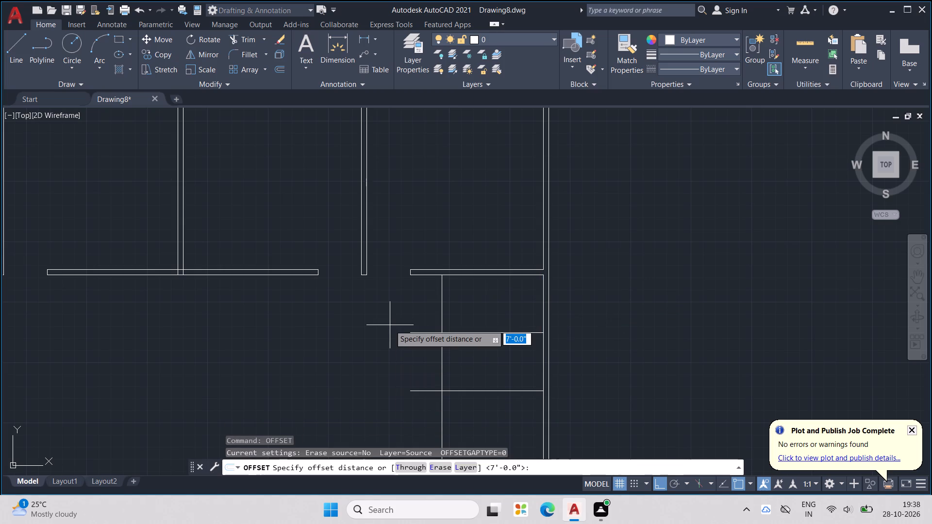
type("4.5")
key("shift+quotedbl")
key("Return")
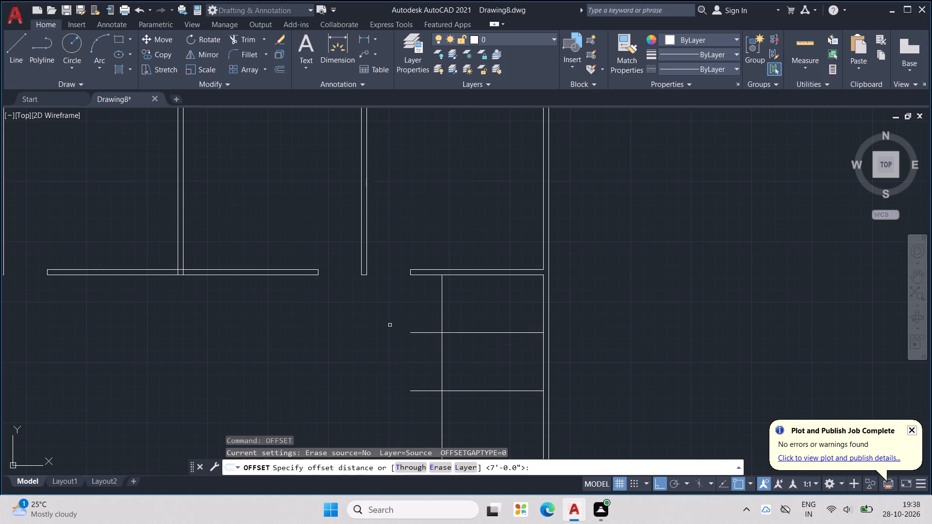
left_click(479, 331)
left_click(479, 331)
left_click(486, 353)
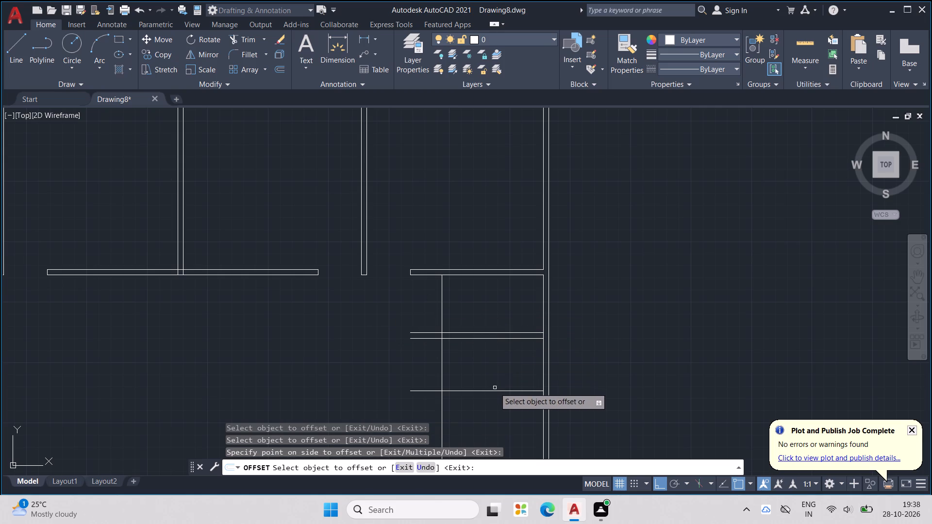
left_click(497, 391)
left_click(496, 405)
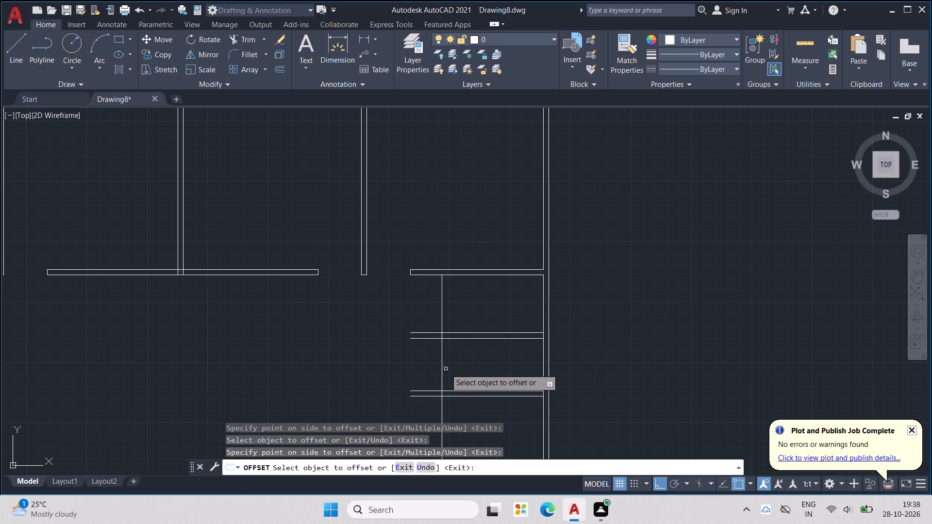
left_click(441, 371)
left_click(453, 374)
key("Escape")
key("Escape")
key("Escape")
key("Escape")
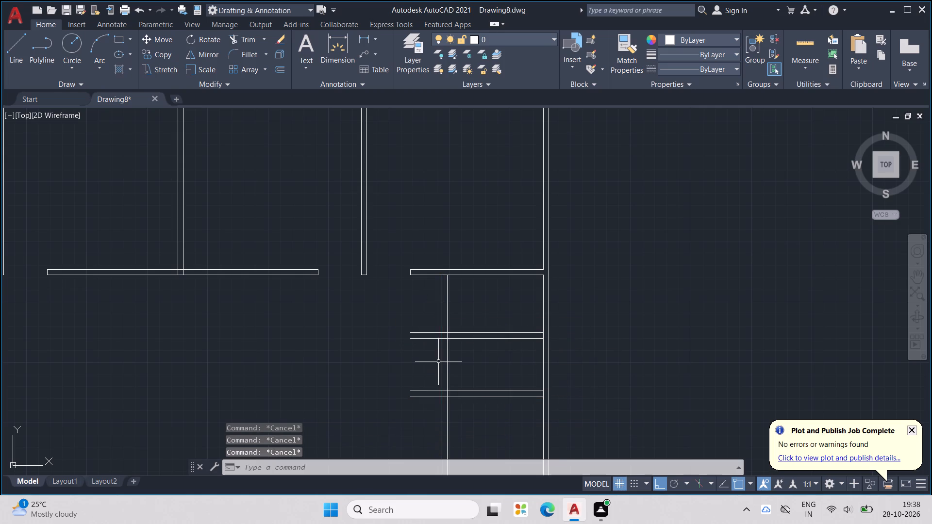
Trim the overhanging wall ends around the new small rooms by the right outer wall and clean up the middle wall's junction.
type("TR")
key("Return")
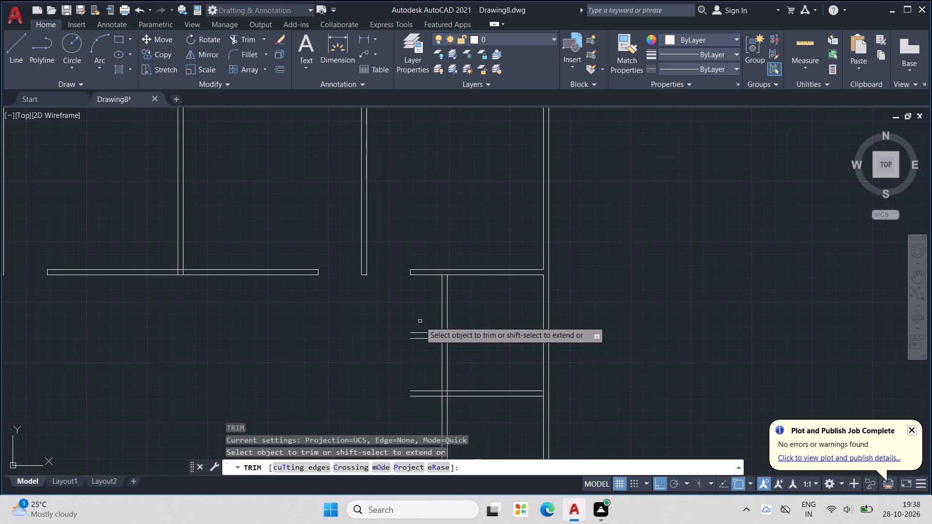
left_click_drag(420, 321, 456, 415)
scroll(433, 343, "up", 1)
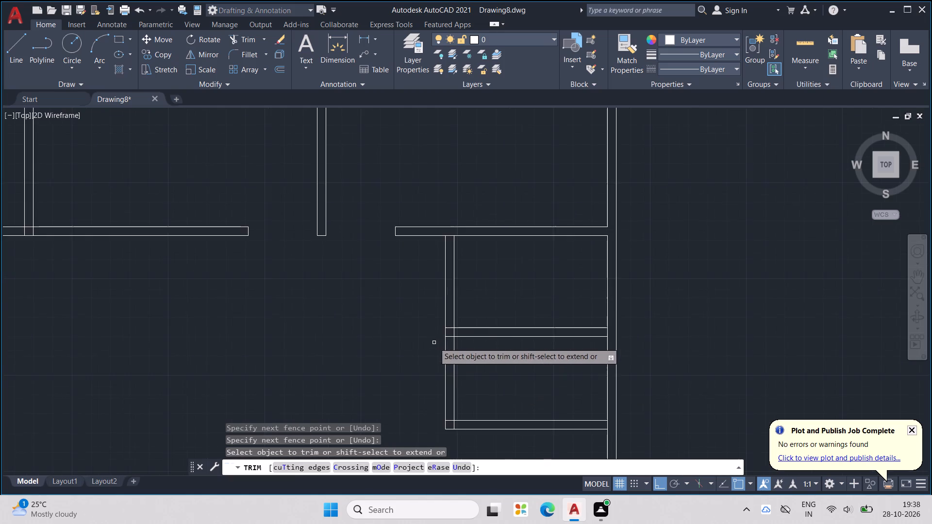
scroll(434, 343, "up", 2)
left_click(464, 313)
left_click(470, 321)
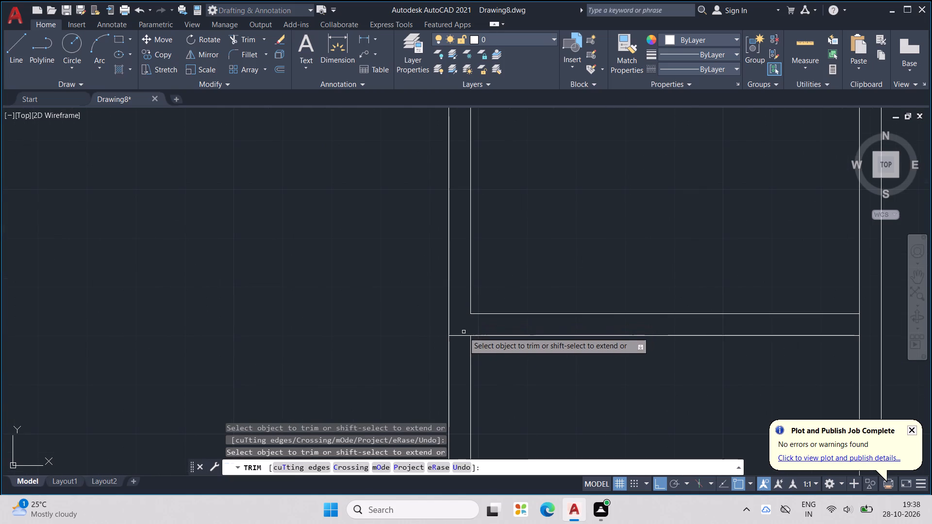
left_click(464, 335)
scroll(462, 331, "down", 2)
middle_click_drag(496, 344, 434, 309)
key("Escape")
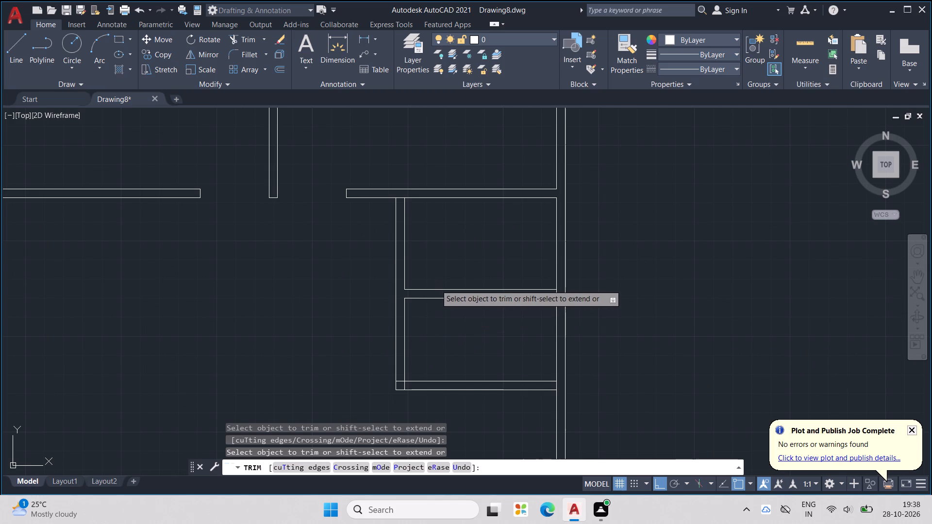
key("Escape")
key("Escape")
key("Escape")
key("Escape")
Draw two door jamb lines across the upper small room's top wall, starting at the vertical wall's inner face and spaced 2' apart.
key("l")
key("Return")
middle_click_drag(440, 290, 462, 394)
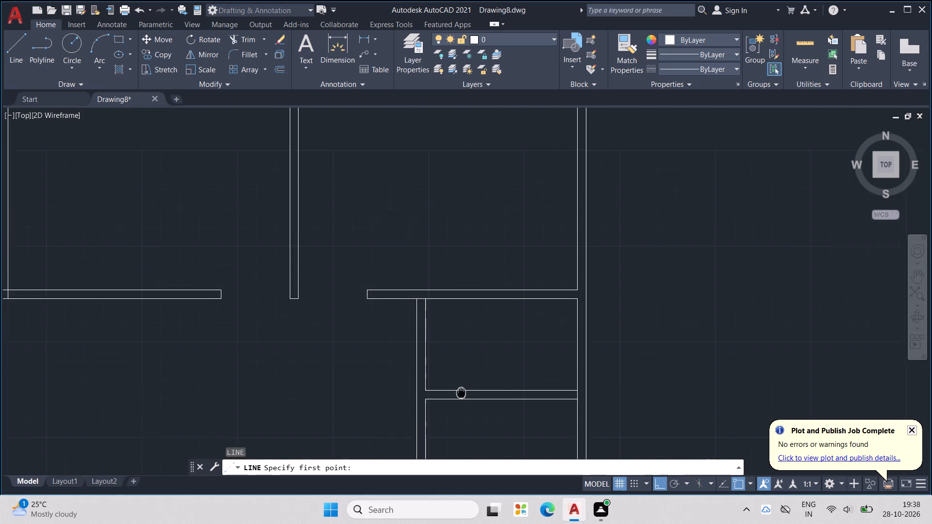
middle_click_drag(462, 394, 462, 396)
left_click(430, 308)
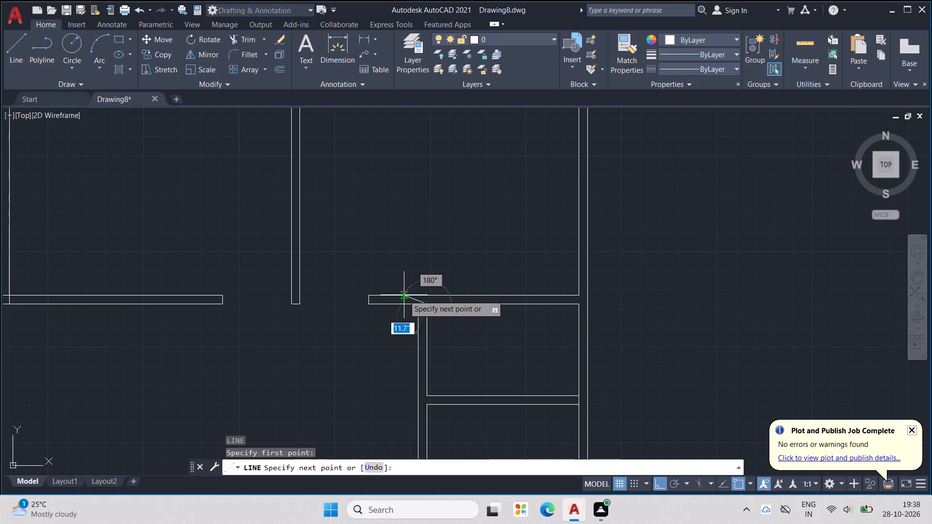
scroll(435, 294, "up", 3)
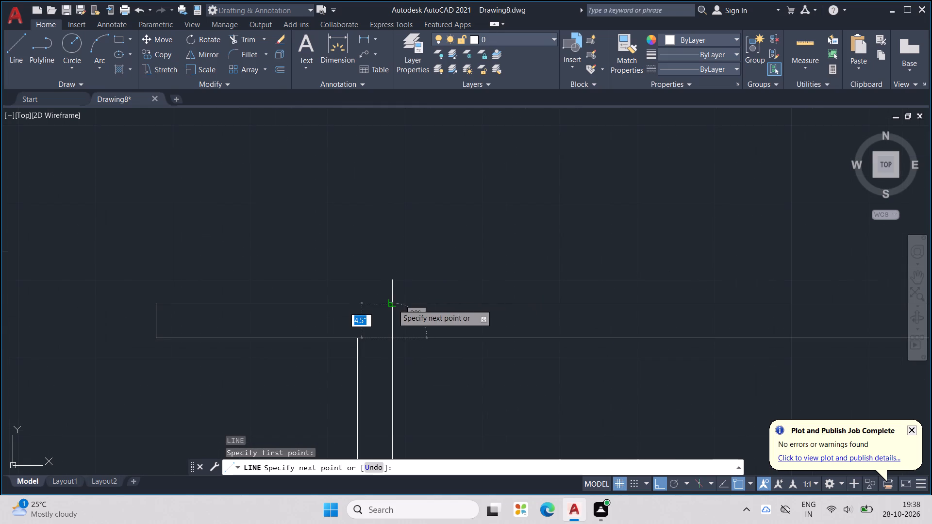
left_click(393, 305)
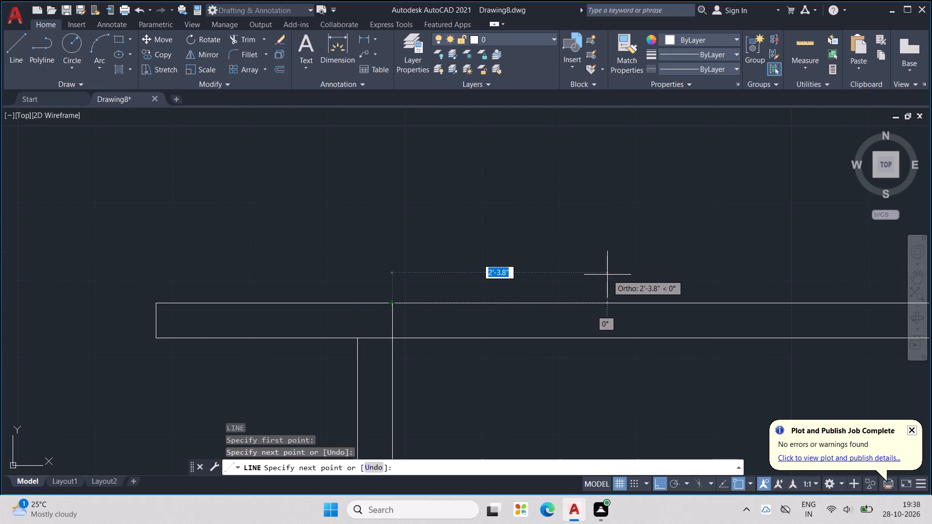
type("2'")
key("Return")
scroll(607, 275, "down", 1)
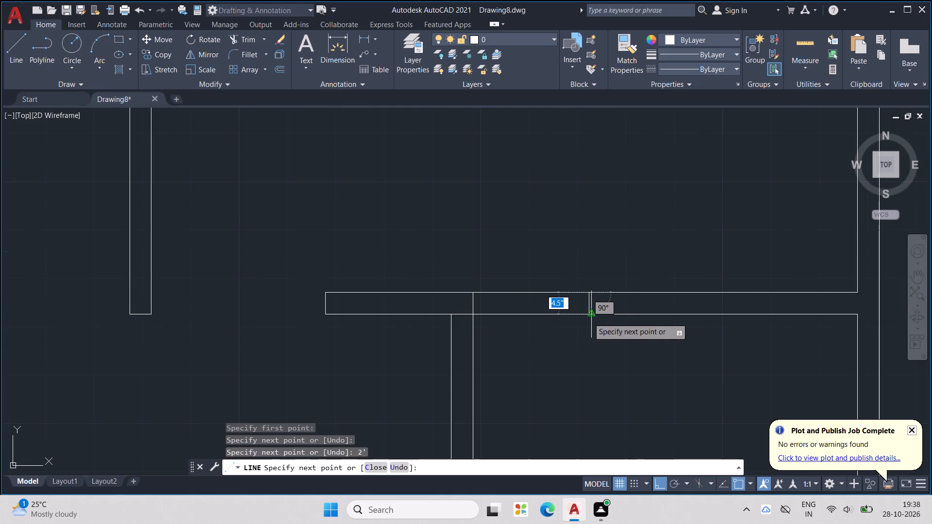
scroll(592, 327, "up", 1)
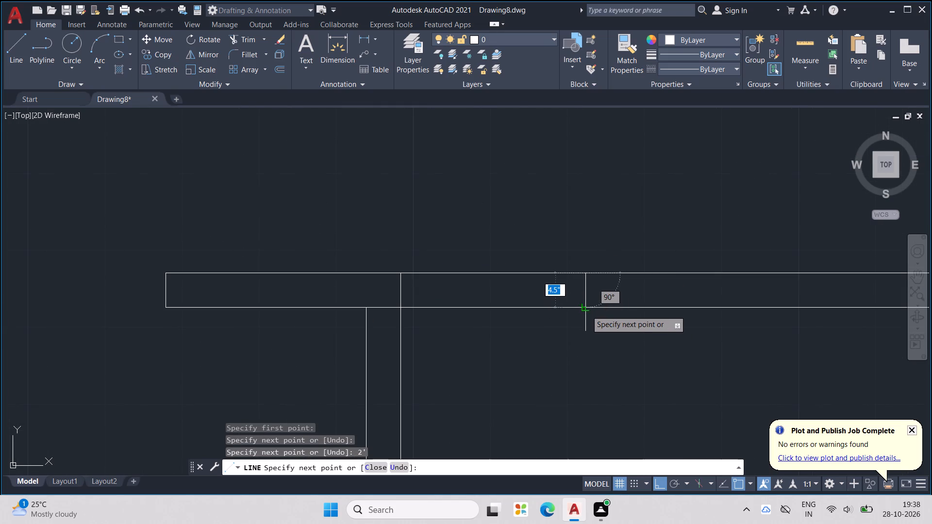
left_click(586, 311)
key("Escape")
key("Escape")
key("Escape")
Trim the top wall lines between the jambs to open the 2' doorway, and trim the leftover line at the adjoining wall corner.
type("TR")
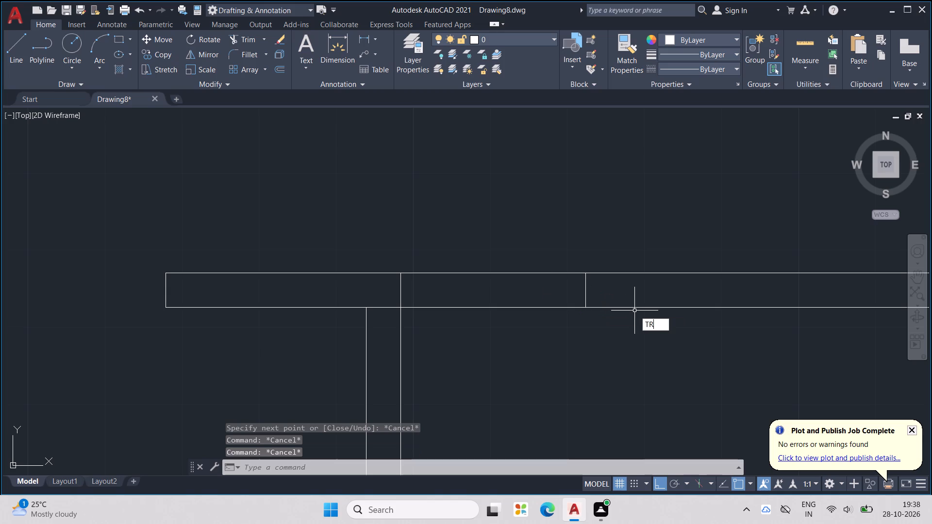
key("Return")
left_click_drag(500, 260, 521, 356)
scroll(511, 343, "down", 2)
scroll(461, 333, "up", 1)
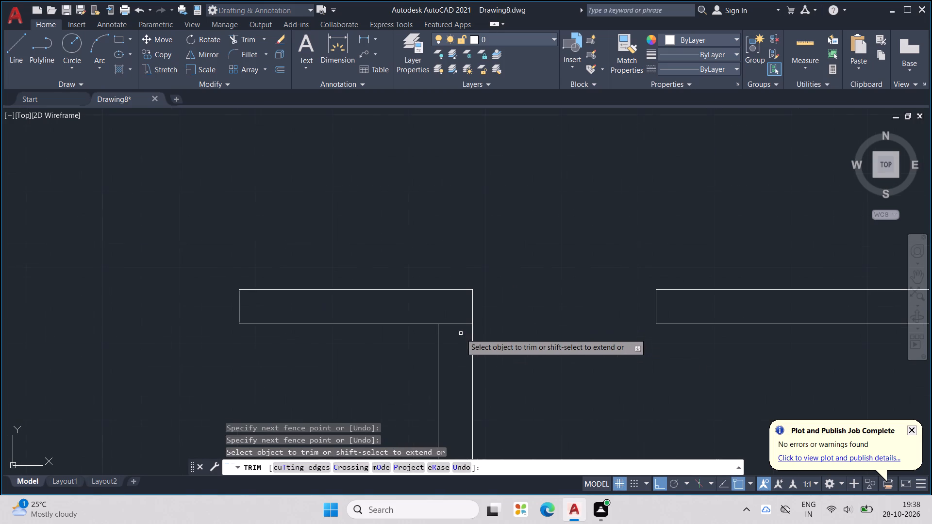
scroll(461, 333, "up", 1)
left_click_drag(459, 333, 459, 328)
left_click(457, 320)
scroll(457, 320, "down", 3)
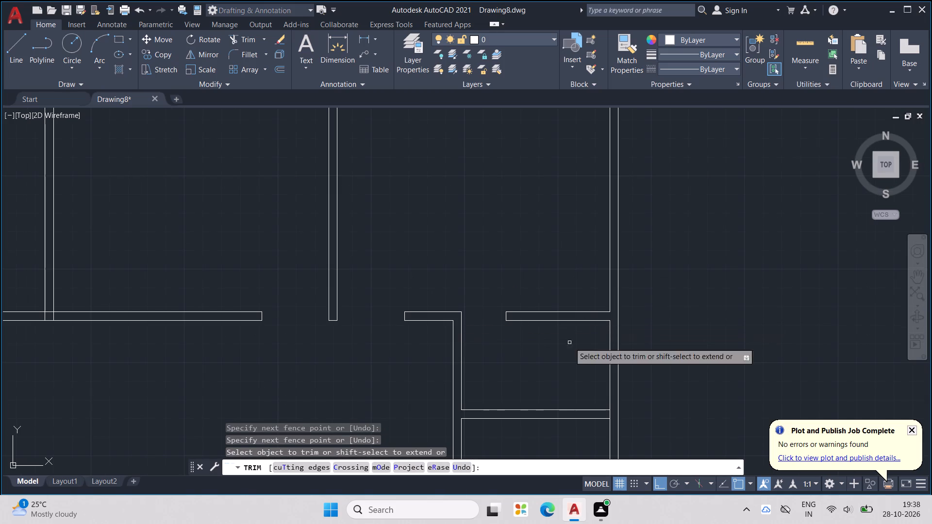
middle_click_drag(539, 353, 518, 283)
key("Escape")
key("Escape")
key("Escape")
key("Escape")
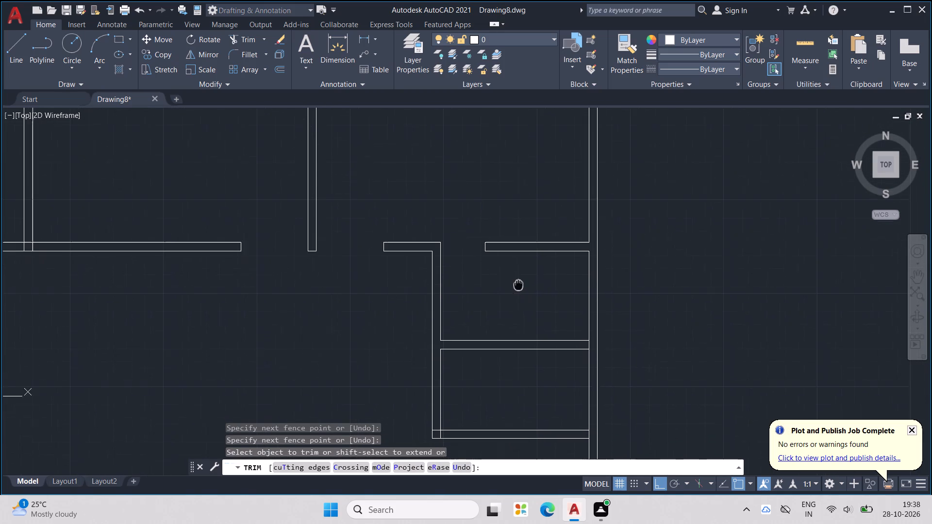
middle_click_drag(518, 283, 517, 282)
key("Escape")
key("Escape")
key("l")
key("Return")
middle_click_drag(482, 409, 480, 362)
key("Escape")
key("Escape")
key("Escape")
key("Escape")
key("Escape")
Draw a jamb line across the lower small room's bottom wall, 2' to the right of the vertical wall's inner face.
key("l")
key("Return")
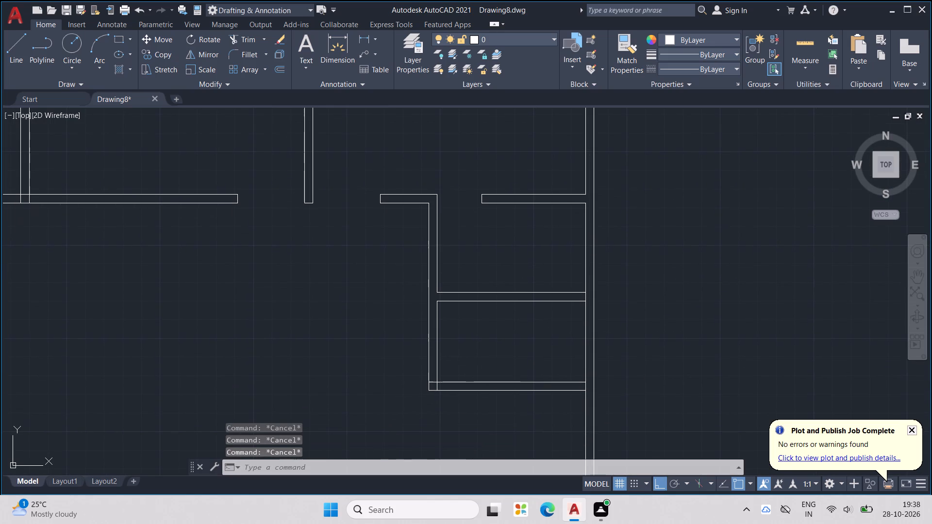
left_click(441, 390)
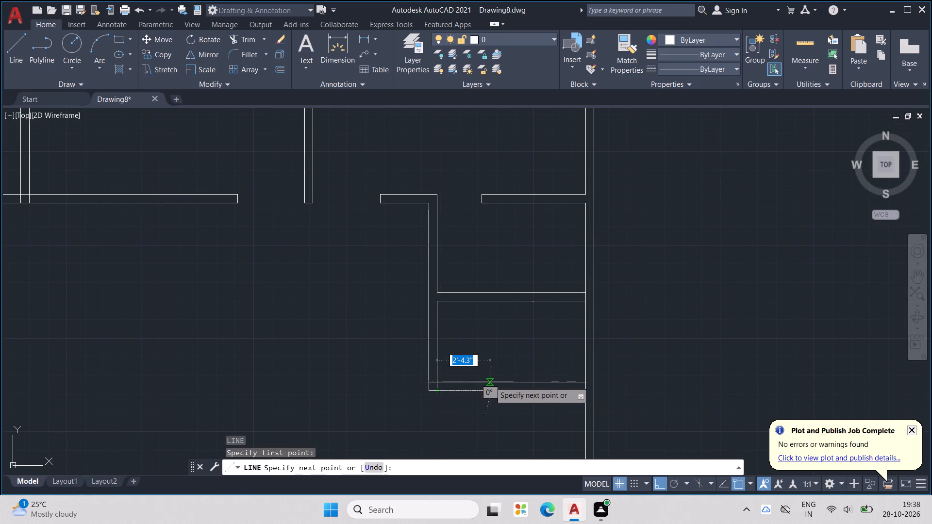
type("2'")
key("Return")
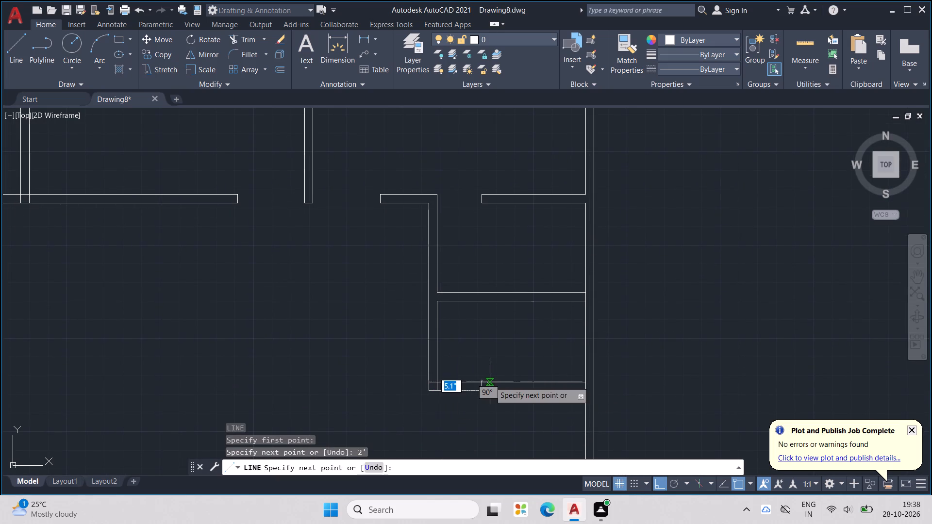
left_click(479, 363)
key("Escape")
key("Escape")
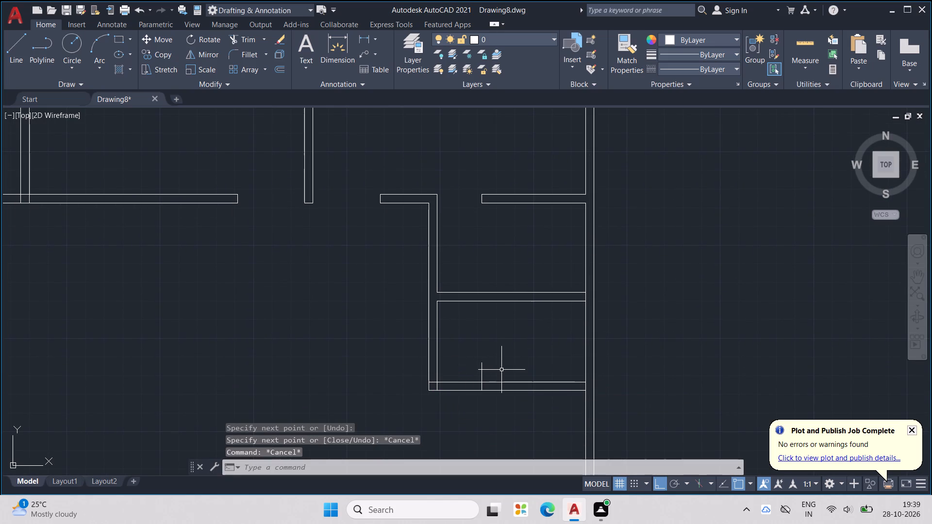
key("Escape")
Trim the lower small room's bottom wall to open the 2' doorway, removing the jamb overhang and the leftover lines at both wall junctions.
type("TR")
key("Return")
left_click_drag(463, 375, 466, 399)
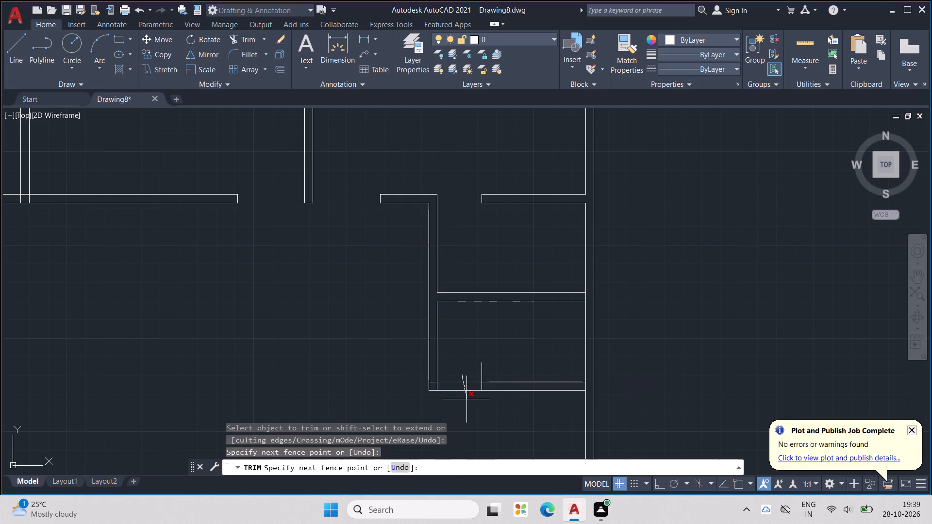
left_click_drag(466, 399, 468, 404)
left_click_drag(465, 381, 498, 373)
scroll(434, 383, "up", 1)
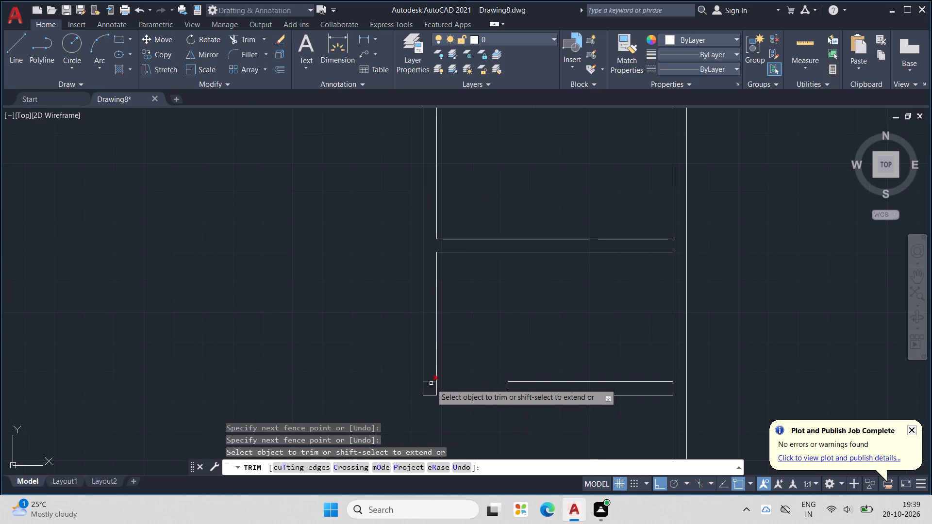
left_click(431, 383)
scroll(431, 383, "down", 2)
scroll(530, 379, "up", 2)
left_click_drag(520, 390, 519, 391)
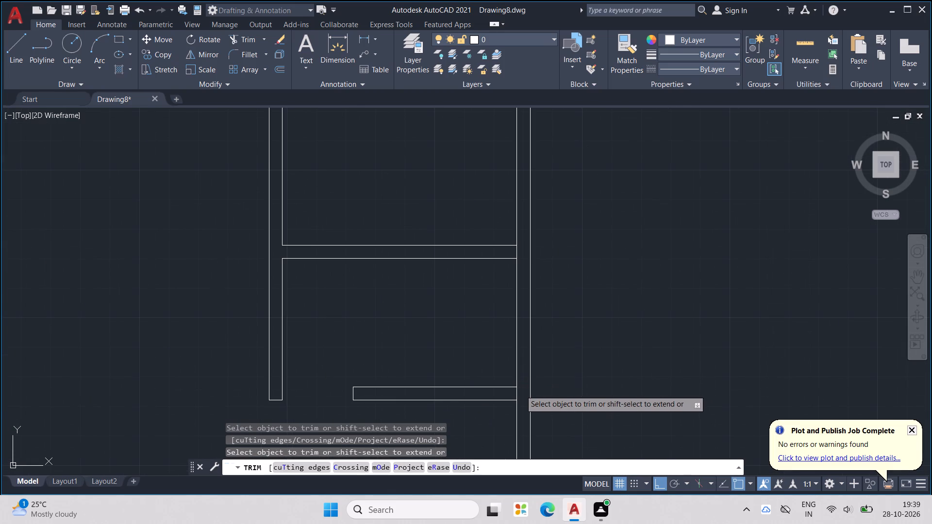
left_click_drag(519, 391, 505, 395)
scroll(504, 394, "down", 2)
middle_click_drag(616, 335, 691, 311)
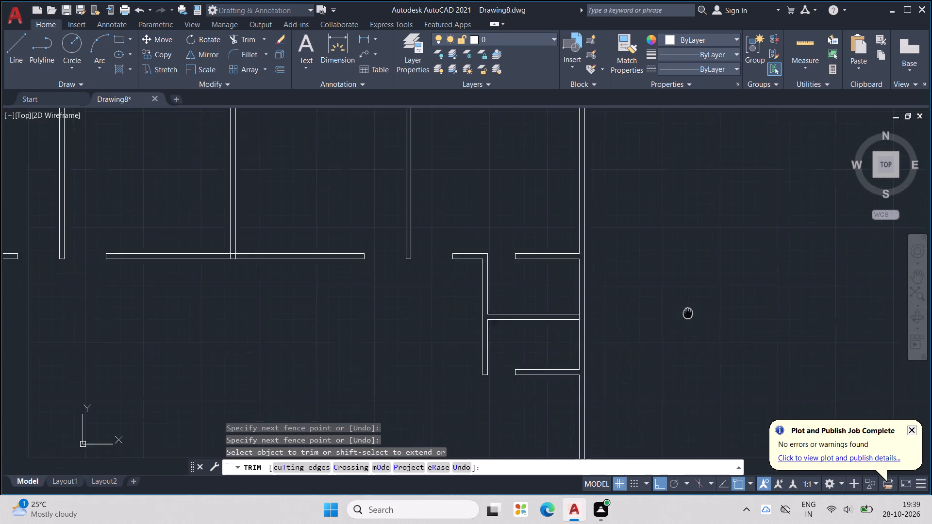
middle_click_drag(691, 311, 723, 280)
scroll(723, 280, "down", 1)
key("Escape")
key("Escape")
key("Escape")
Extend both lines of the central wall between the upper rooms down to the bottom outer wall.
scroll(729, 272, "down", 1)
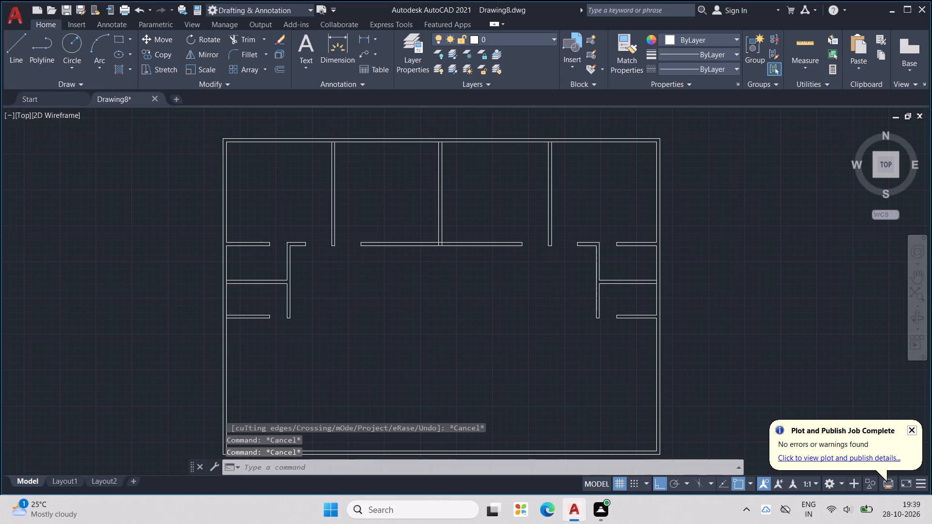
middle_click(729, 272)
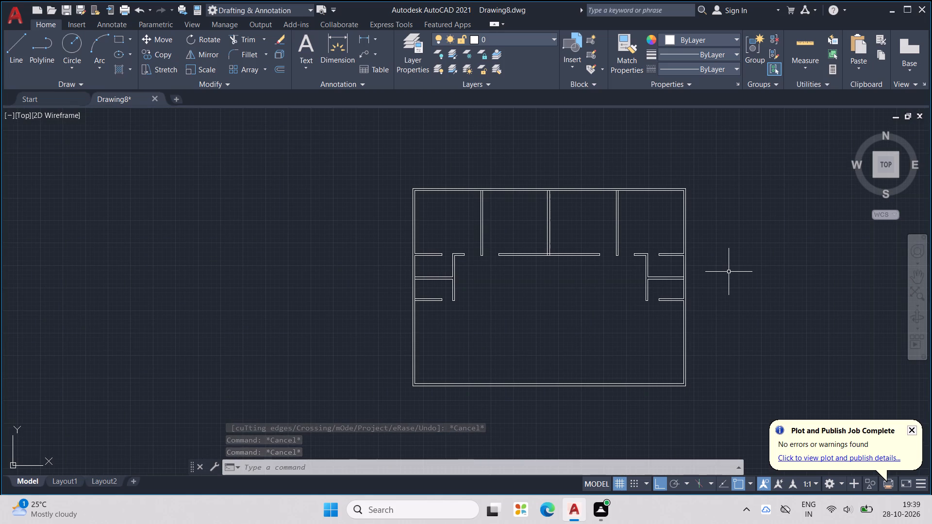
type("EX")
key("Return")
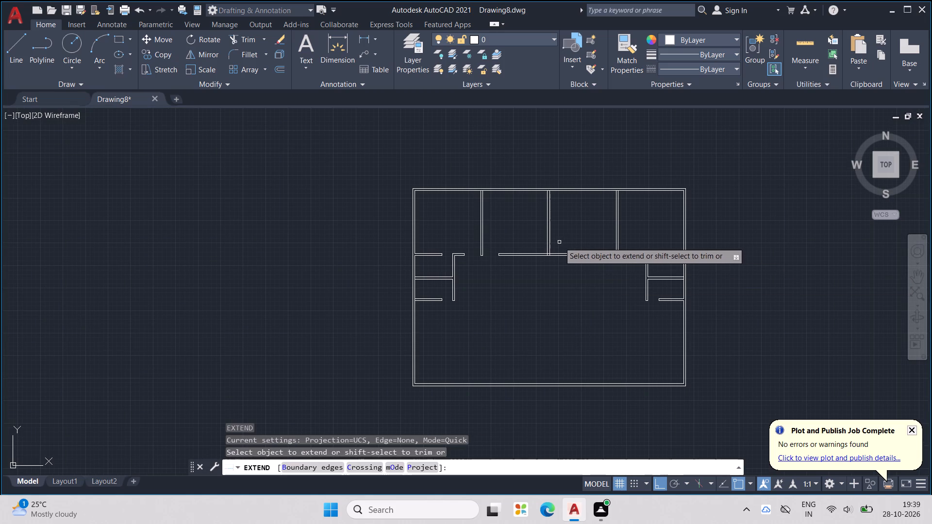
left_click(550, 243)
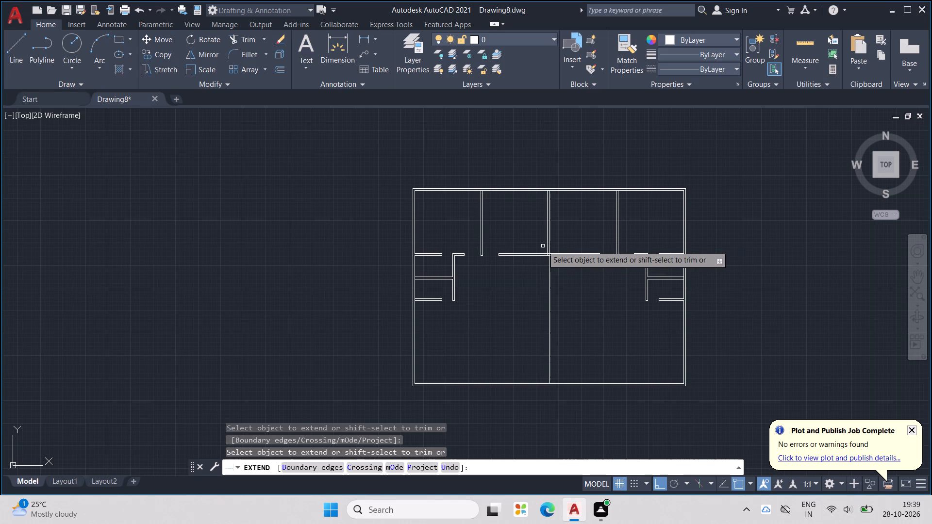
scroll(545, 244, "up", 2)
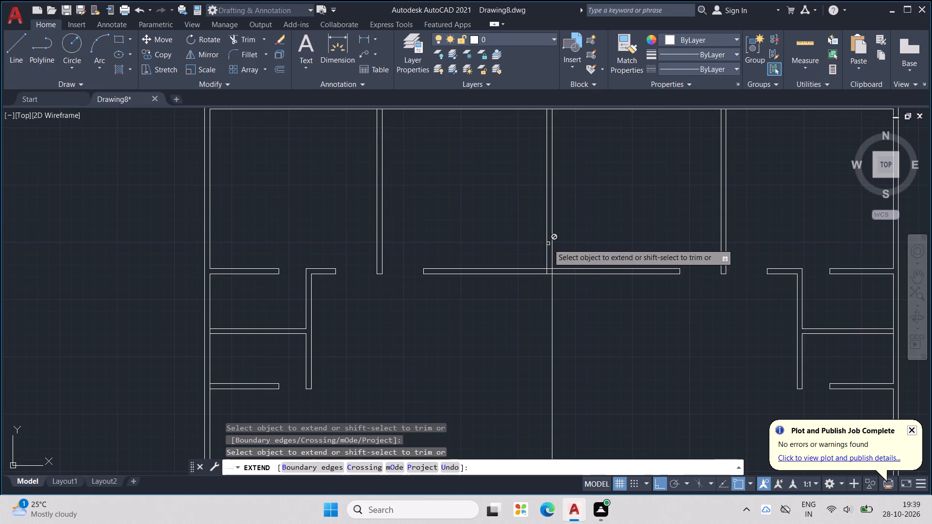
scroll(548, 244, "down", 3)
left_click(547, 249)
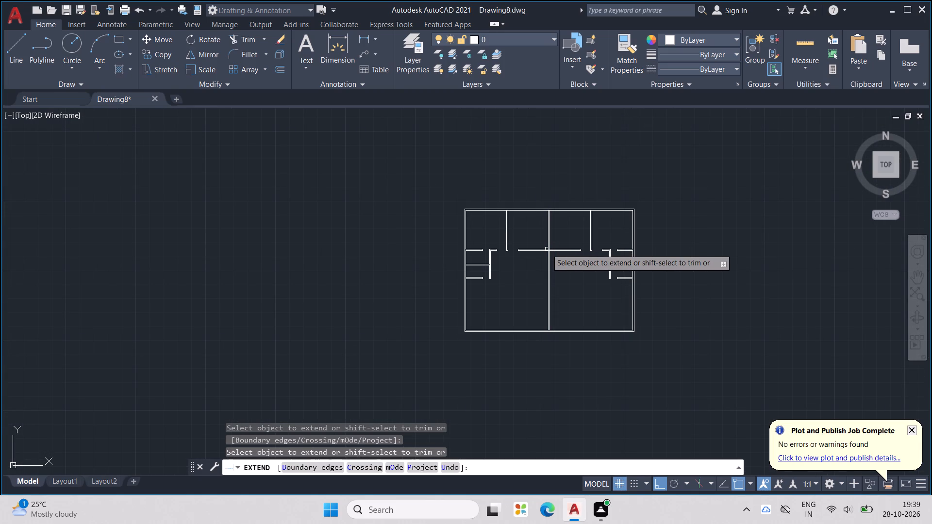
key("Escape")
key("Escape")
key("Escape")
key("Escape")
key("Escape")
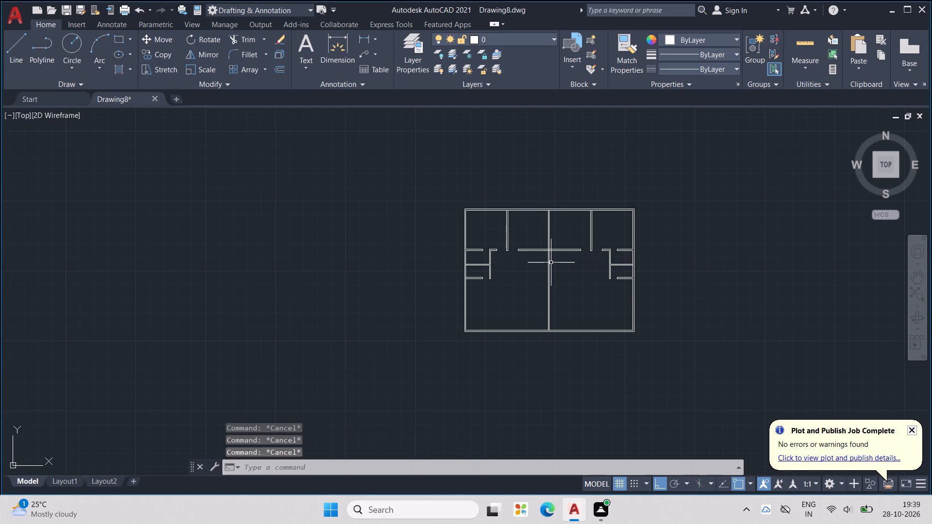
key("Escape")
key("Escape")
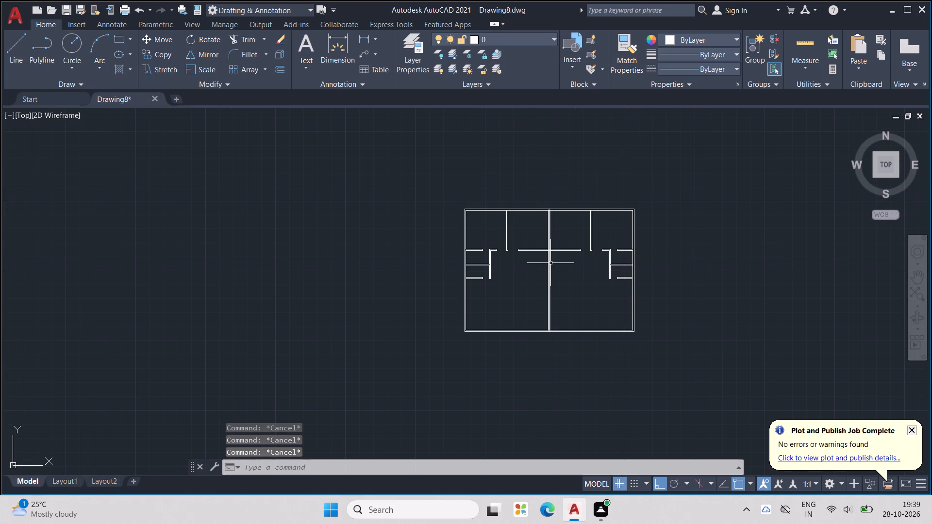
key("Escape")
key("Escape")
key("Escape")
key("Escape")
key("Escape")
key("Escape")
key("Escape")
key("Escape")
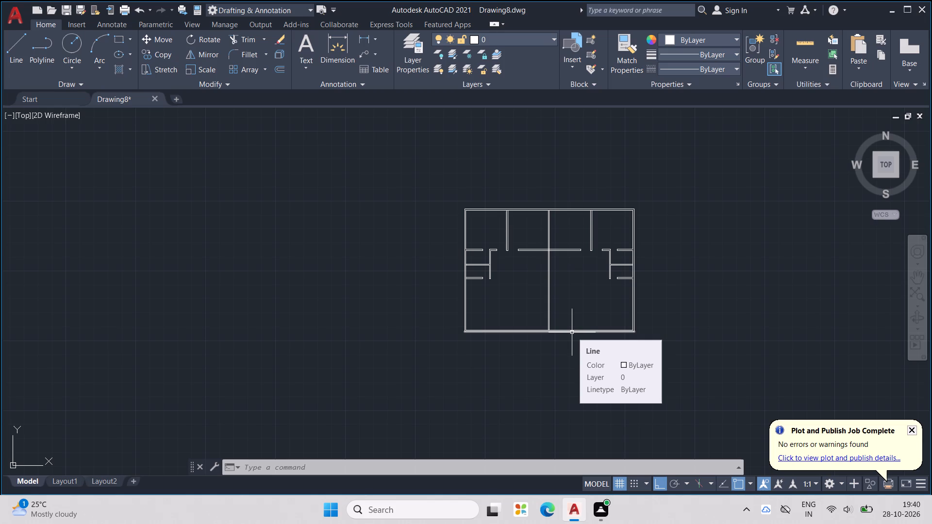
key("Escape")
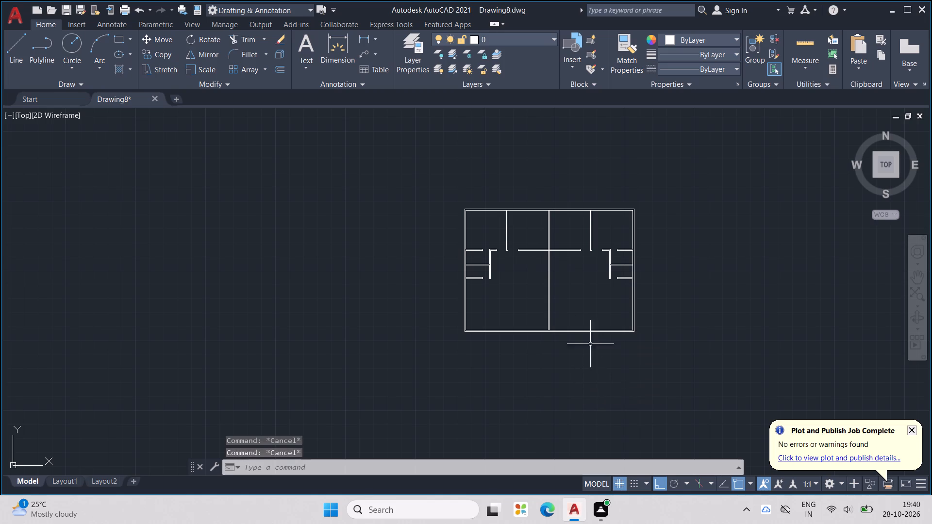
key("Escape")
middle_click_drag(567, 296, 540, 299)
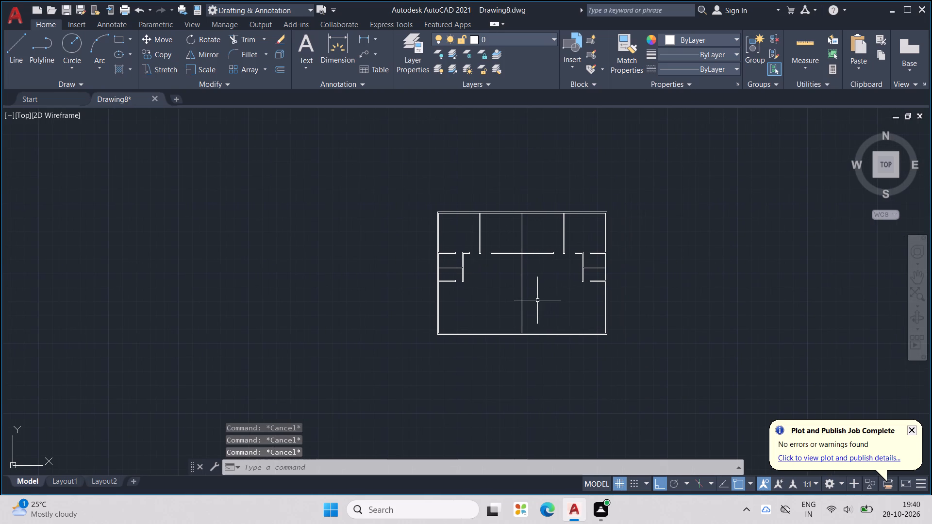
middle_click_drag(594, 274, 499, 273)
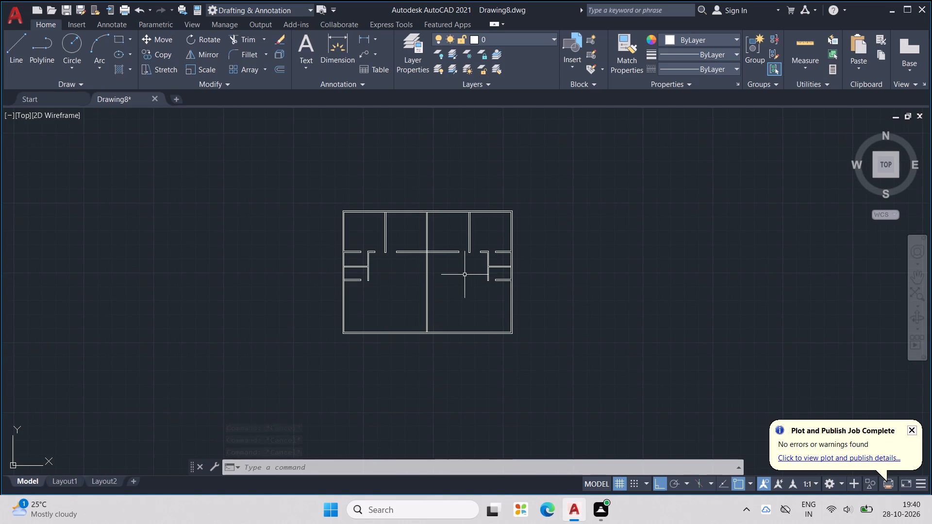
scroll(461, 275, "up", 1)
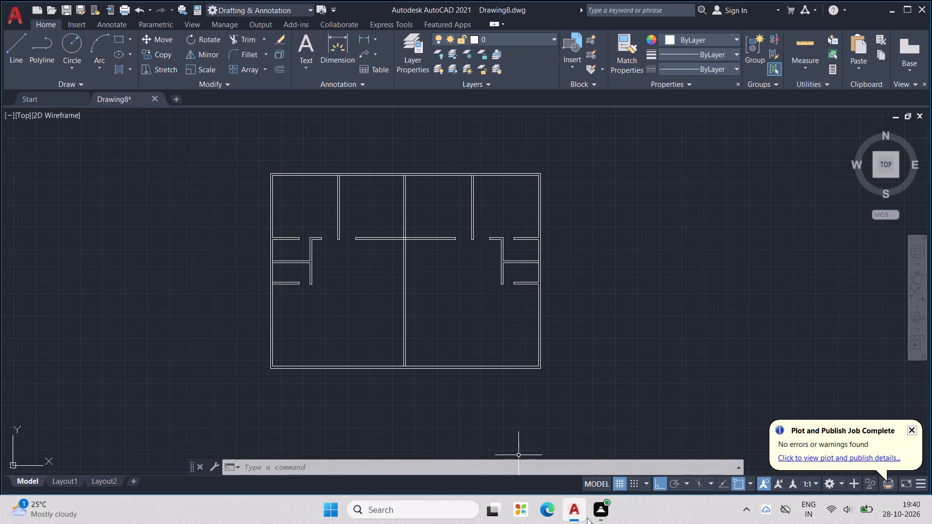
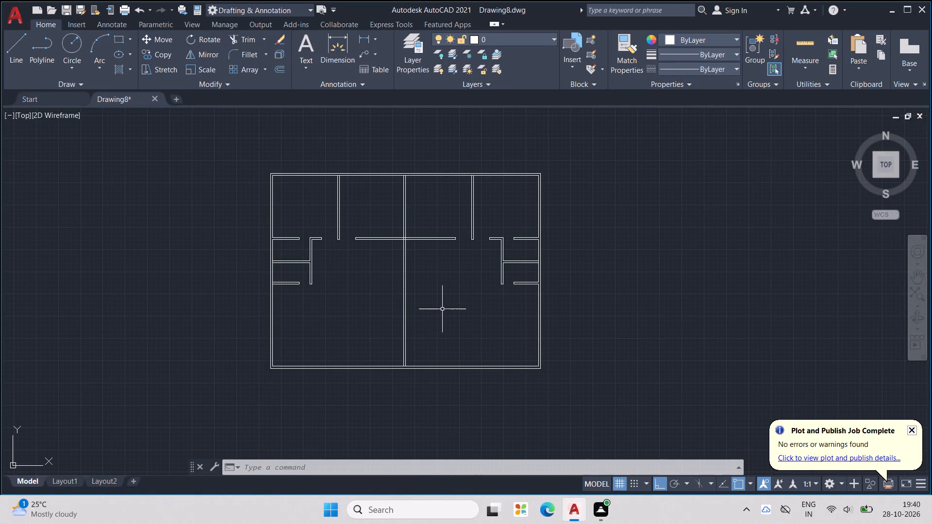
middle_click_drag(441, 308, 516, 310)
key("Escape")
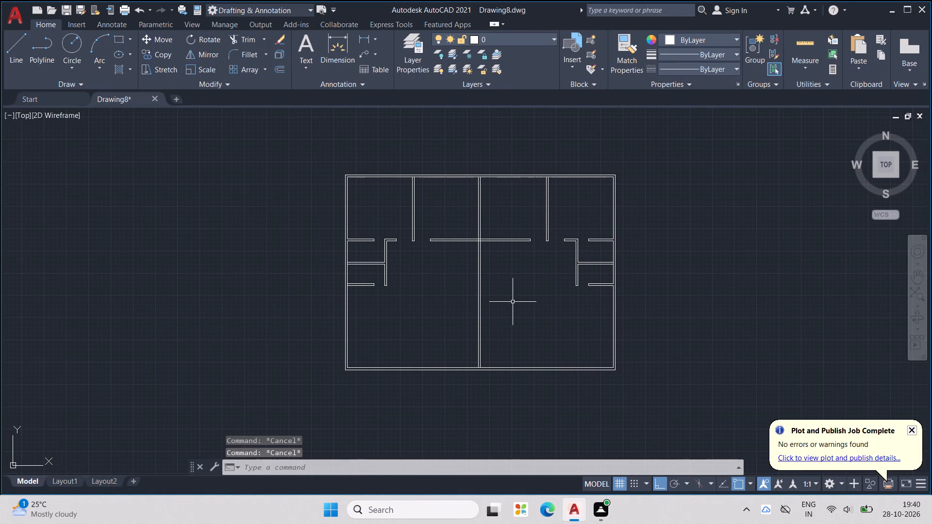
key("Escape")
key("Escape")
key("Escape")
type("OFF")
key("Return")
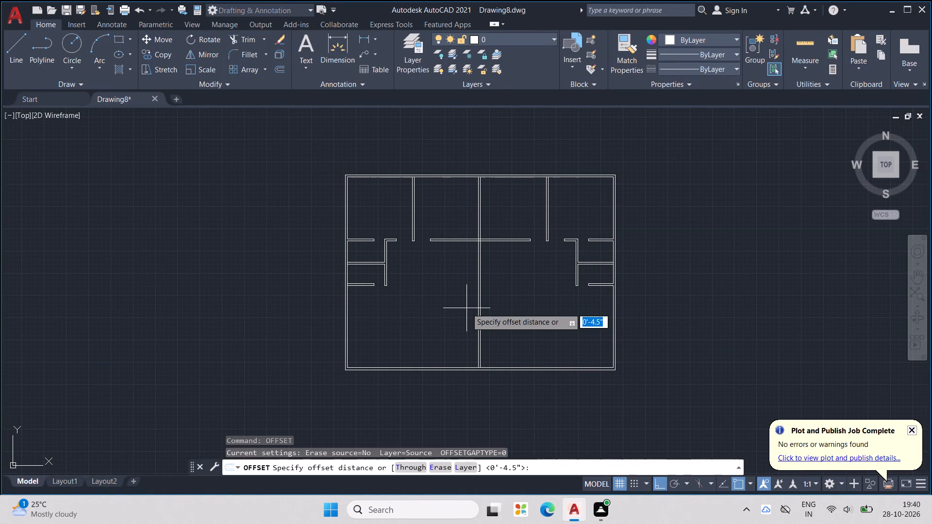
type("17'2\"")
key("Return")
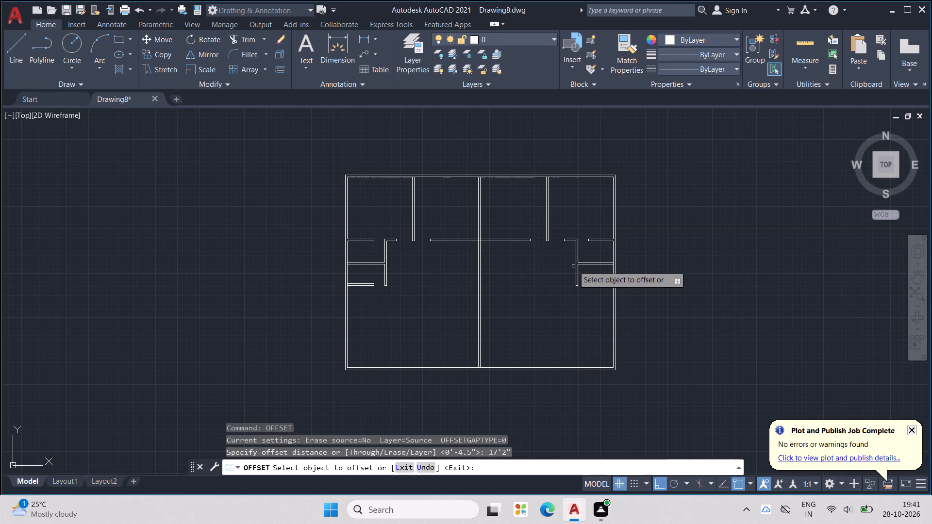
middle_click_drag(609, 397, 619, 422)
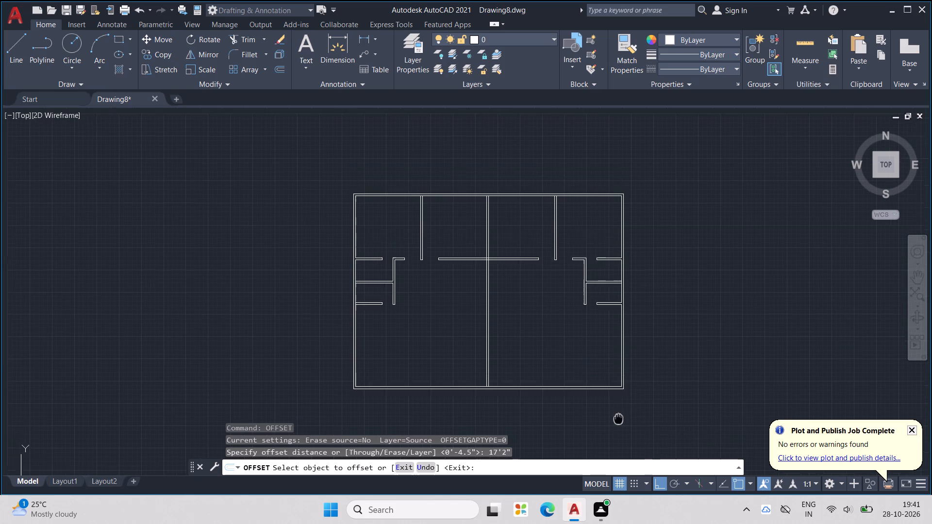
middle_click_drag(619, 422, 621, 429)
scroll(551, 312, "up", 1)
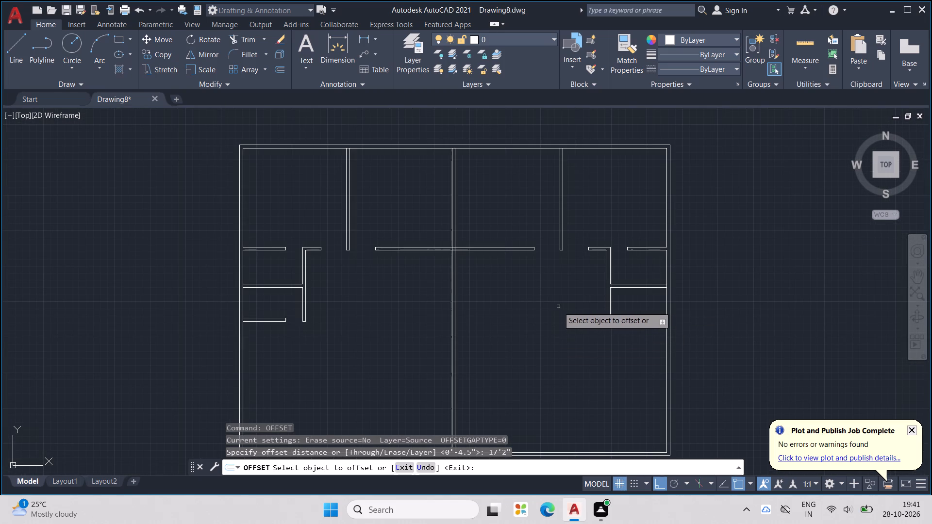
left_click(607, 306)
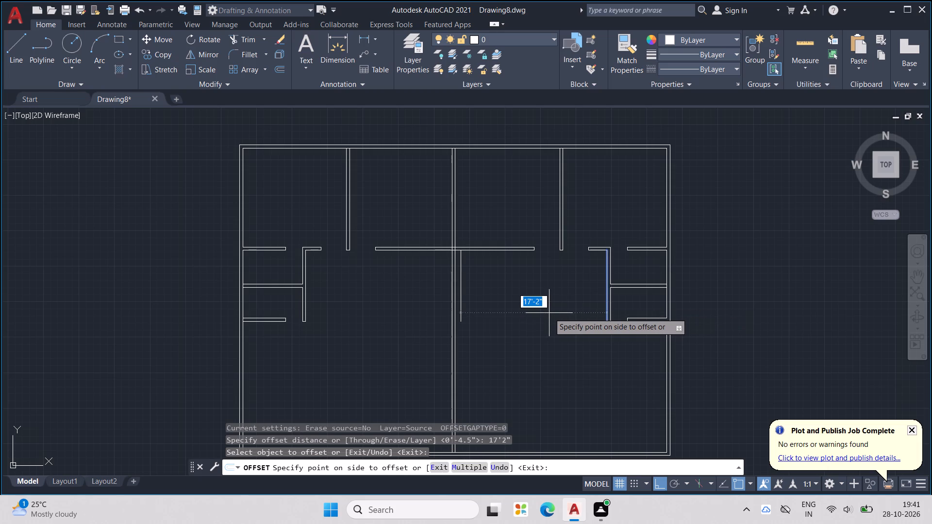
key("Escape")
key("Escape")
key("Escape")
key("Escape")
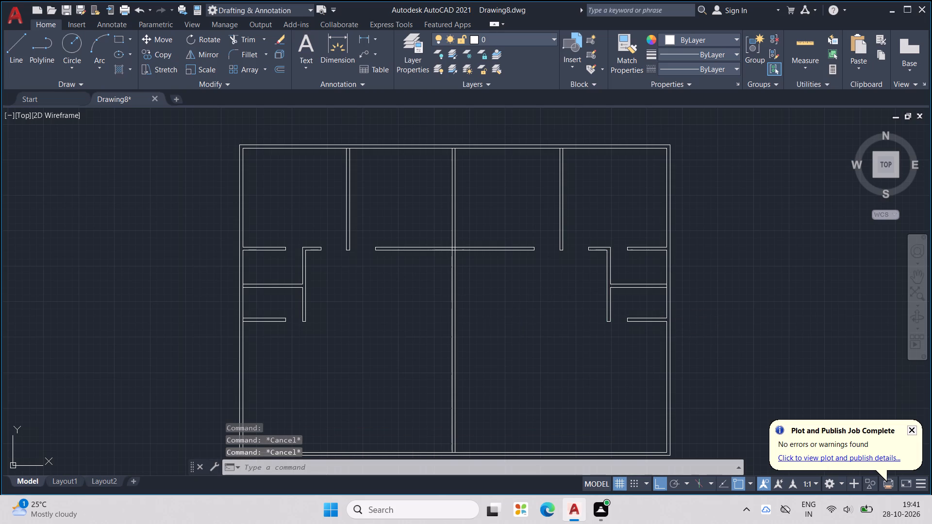
Offset the lower line of the horizontal wall beneath the middle upper rooms 11'10" downward.
type("OFF")
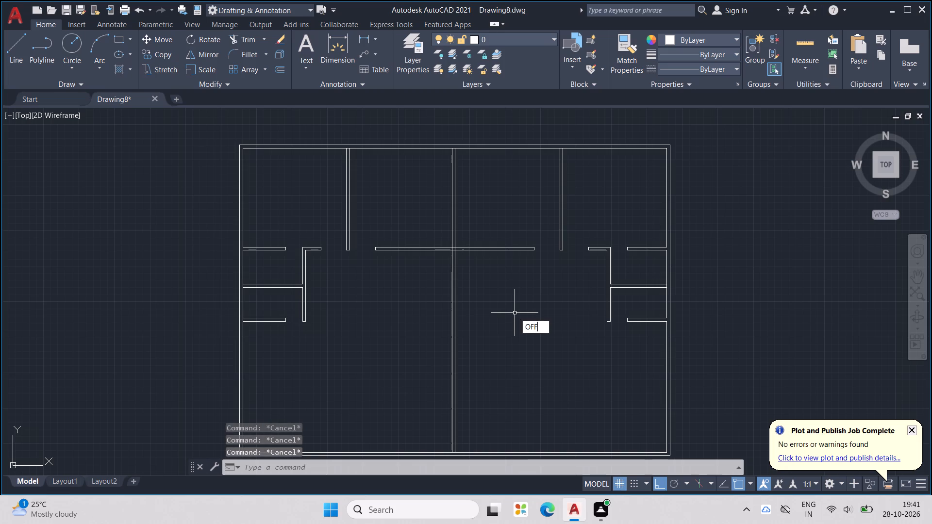
key("Return")
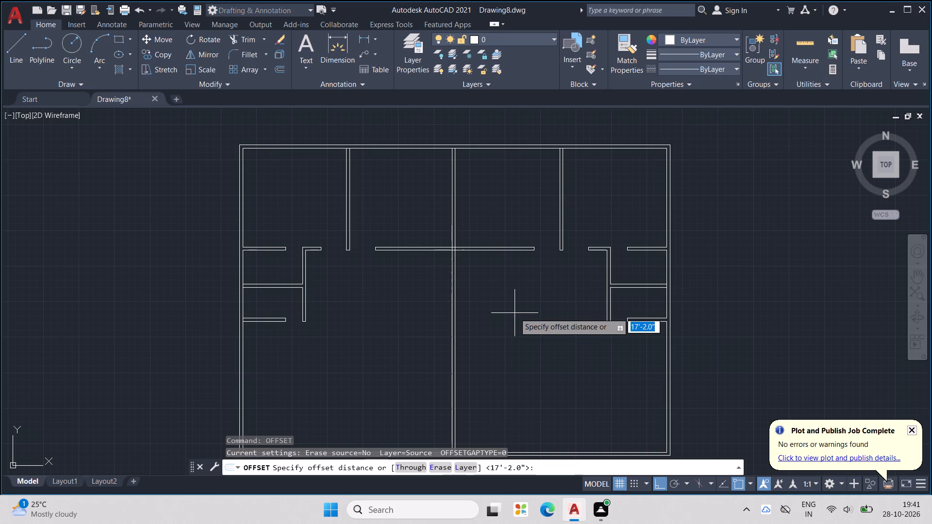
type("11'10\"")
key("Return")
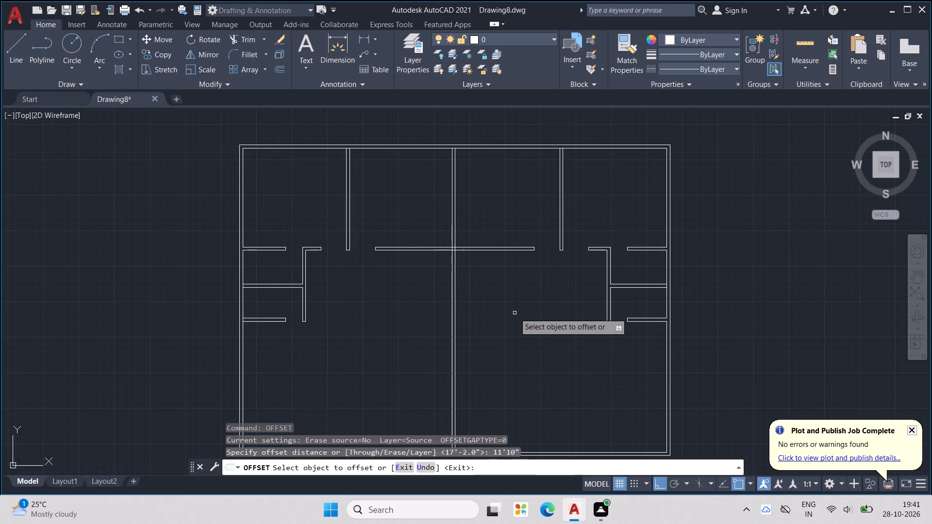
left_click(518, 253)
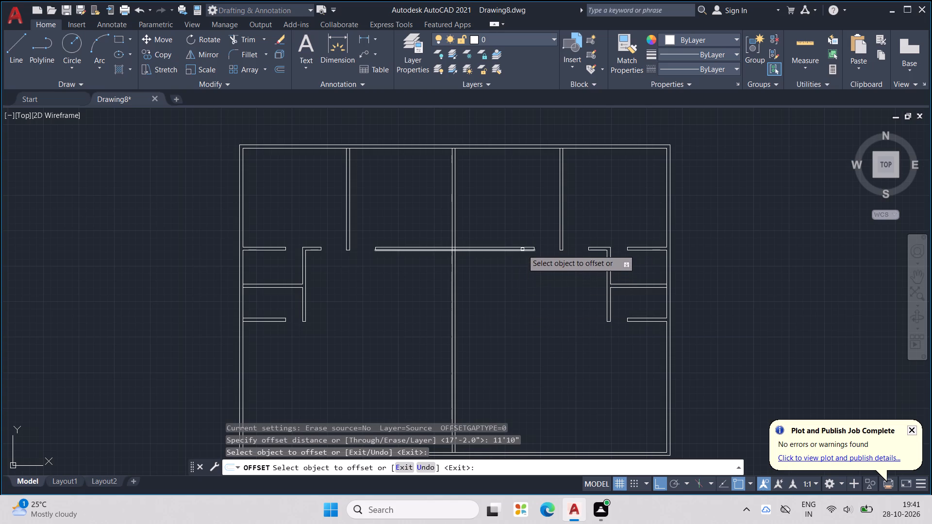
left_click(522, 249)
left_click(525, 311)
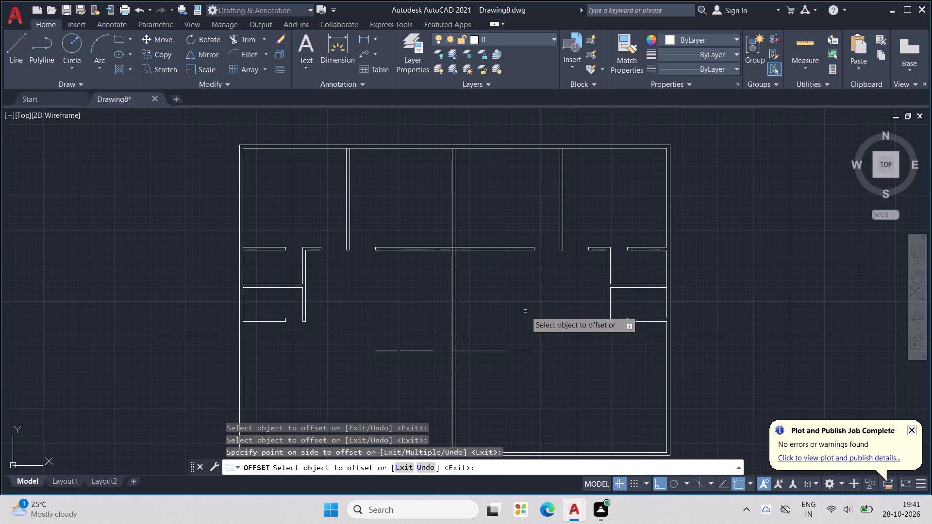
key("Escape")
key("Escape")
key("Escape")
Extend the new horizontal line at both ends to the inner faces of the left and right outer walls.
type("EX")
key("Return")
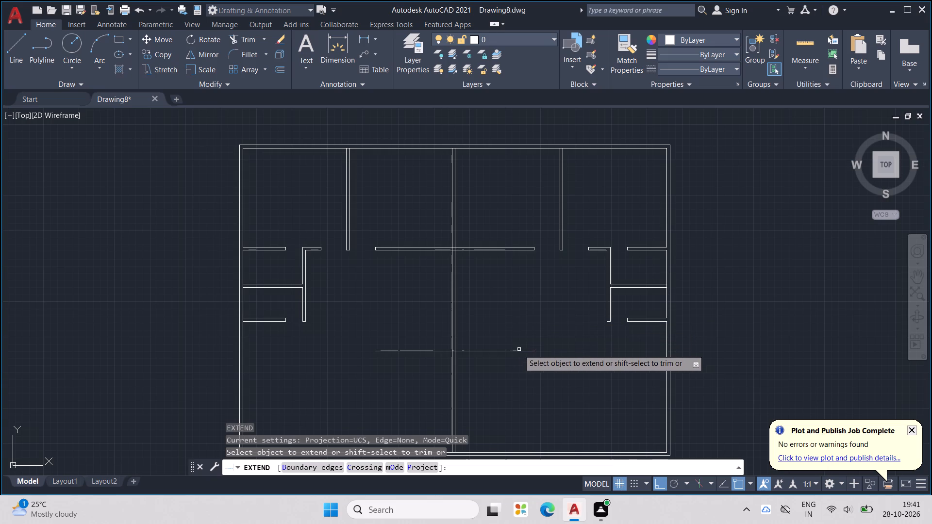
left_click(523, 351)
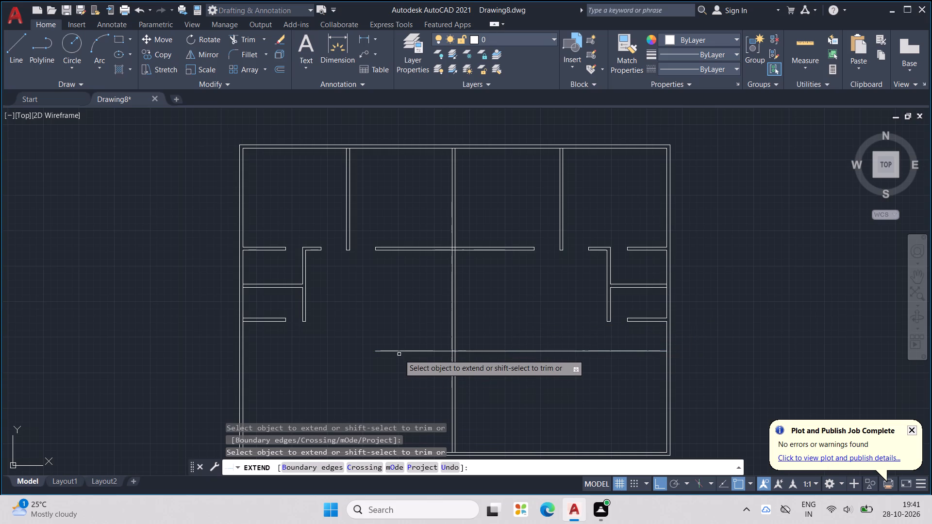
left_click(398, 350)
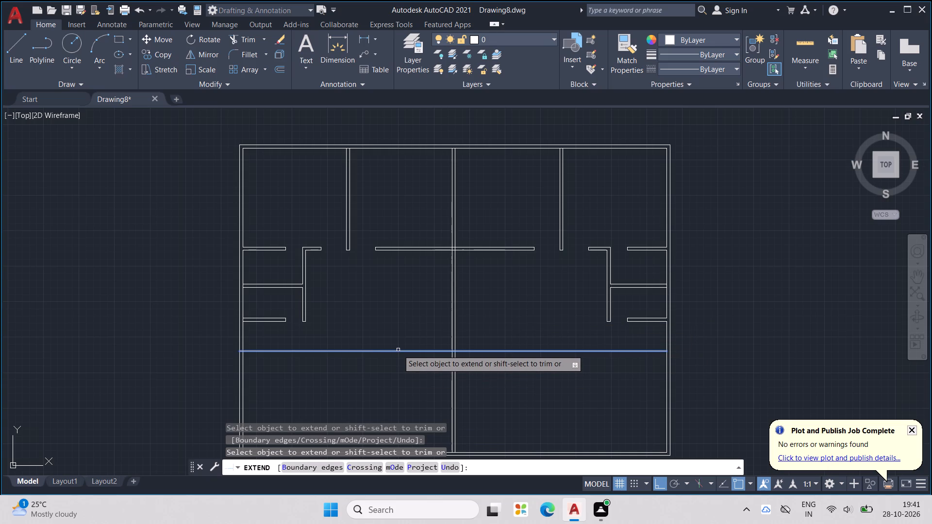
key("Escape")
key("Escape")
key("Escape")
key("Escape")
key("Escape")
key("Escape")
key("Escape")
key("Escape")
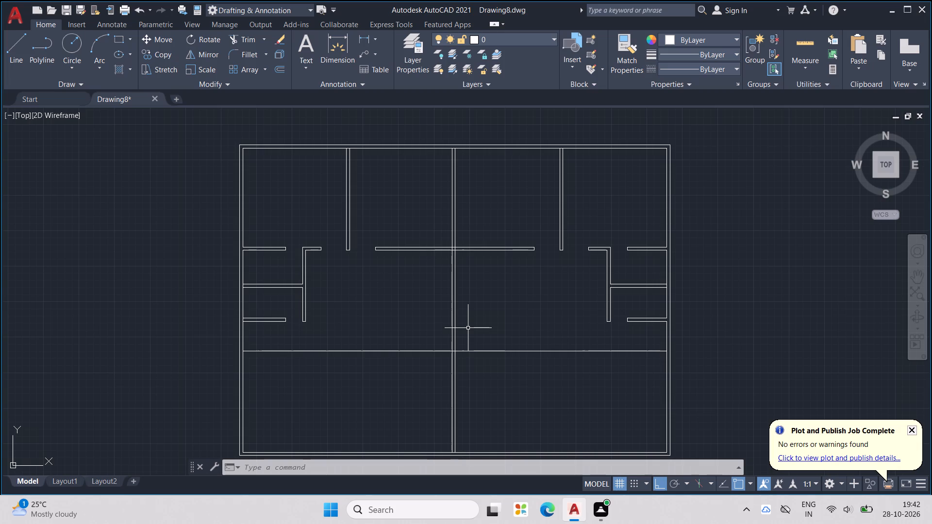
key("Escape")
key("Escape")
key("Escape")
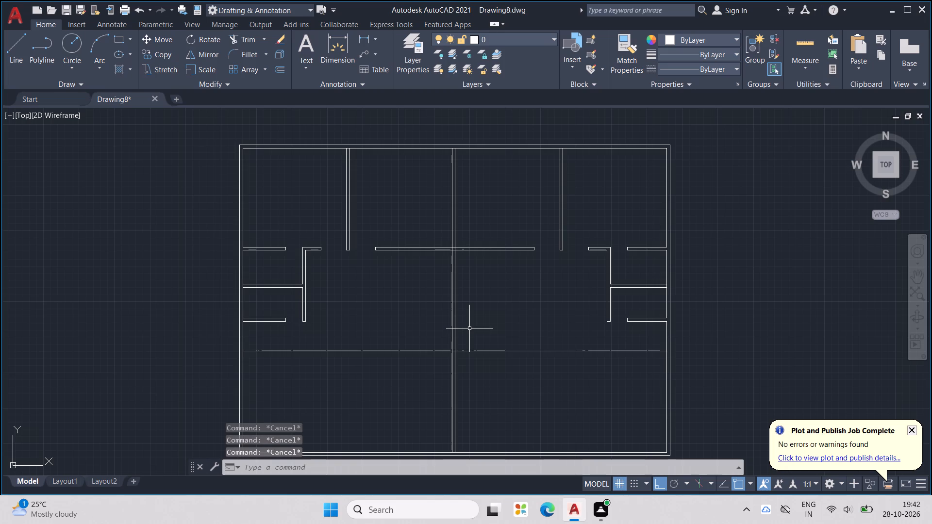
Offset the full-width horizontal line 4.5" upward to form the wall's second face.
middle_click_drag(483, 335, 530, 332)
scroll(525, 338, "up", 1)
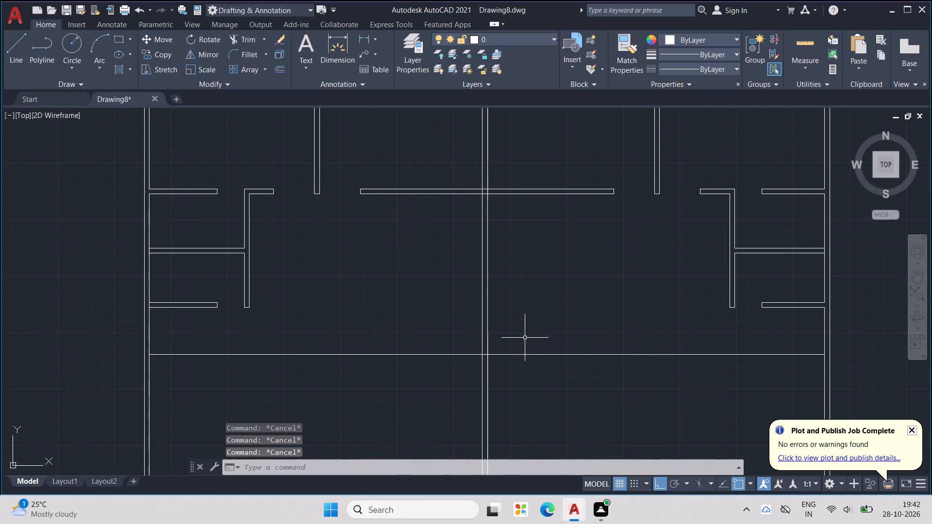
key("Escape")
key("Escape")
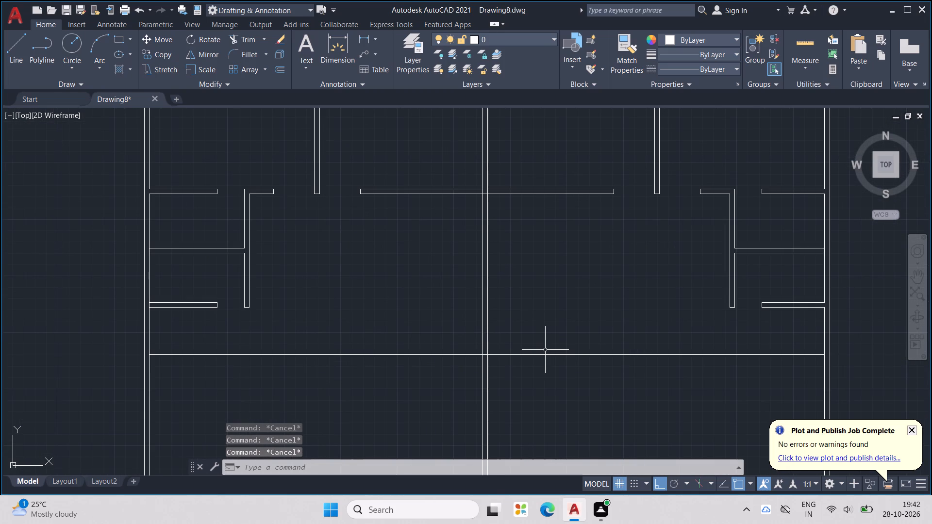
type("OFF")
key("Return")
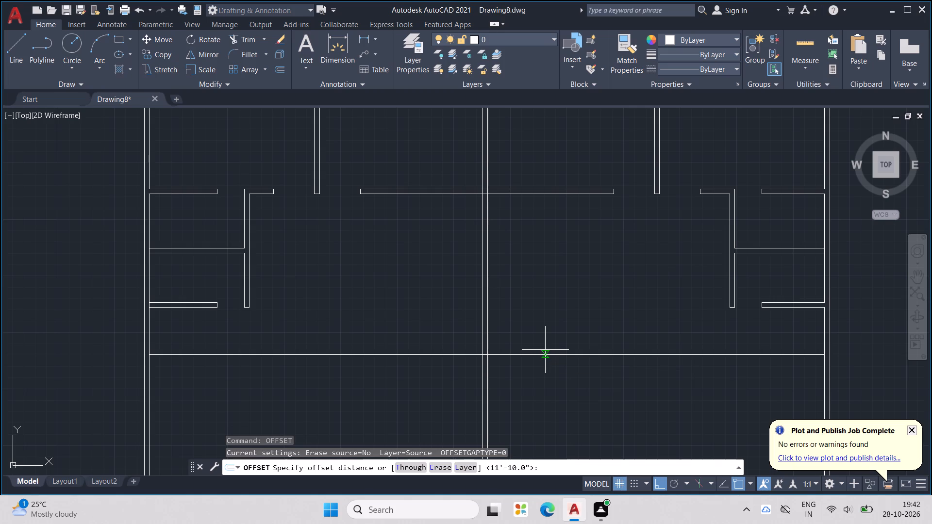
type("4.5\"")
key("Return")
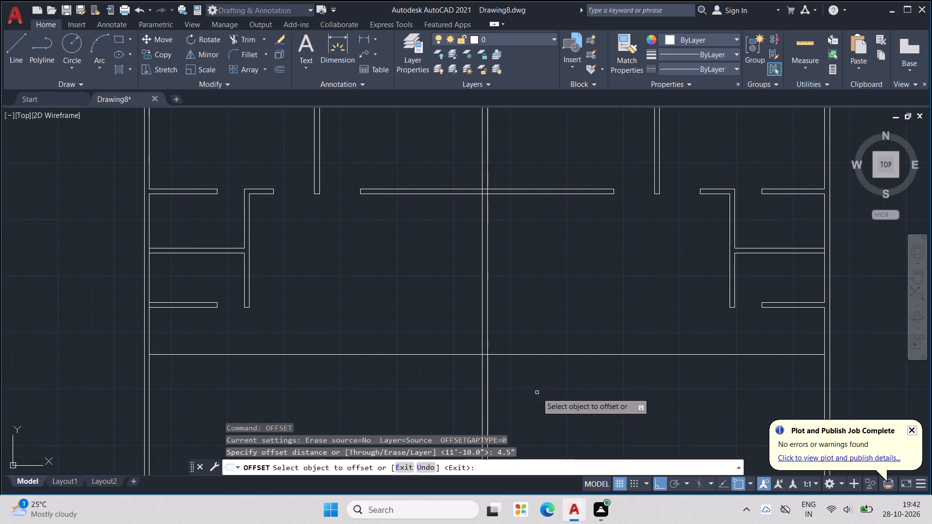
left_click(565, 354)
left_click(561, 327)
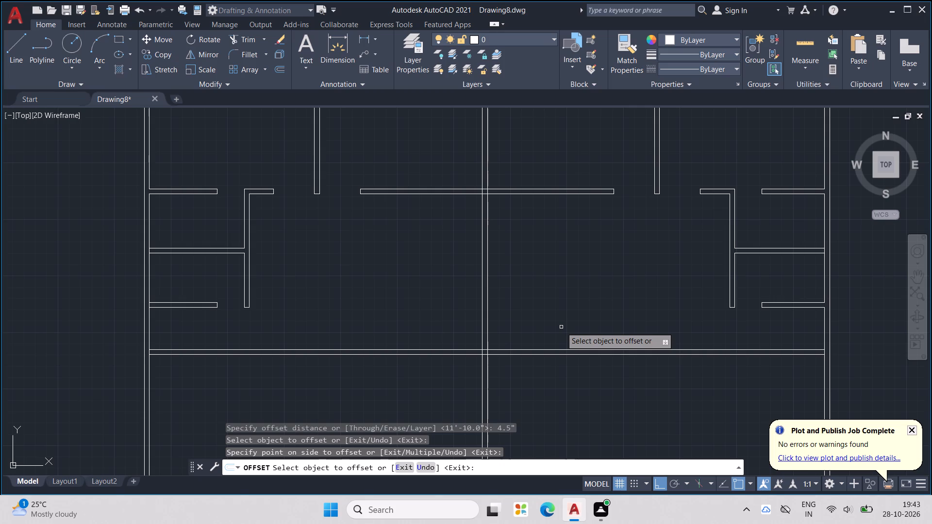
scroll(561, 327, "down", 1)
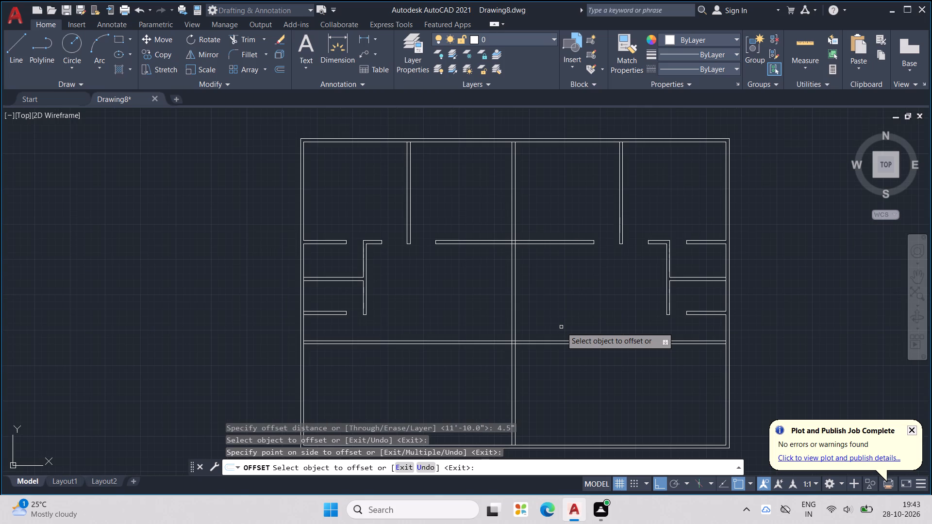
middle_click_drag(561, 327, 522, 329)
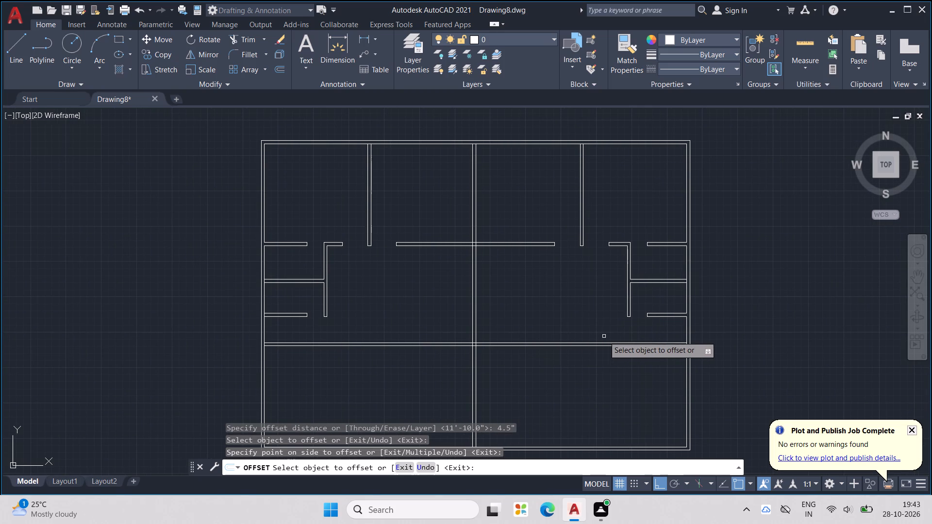
scroll(610, 335, "up", 1)
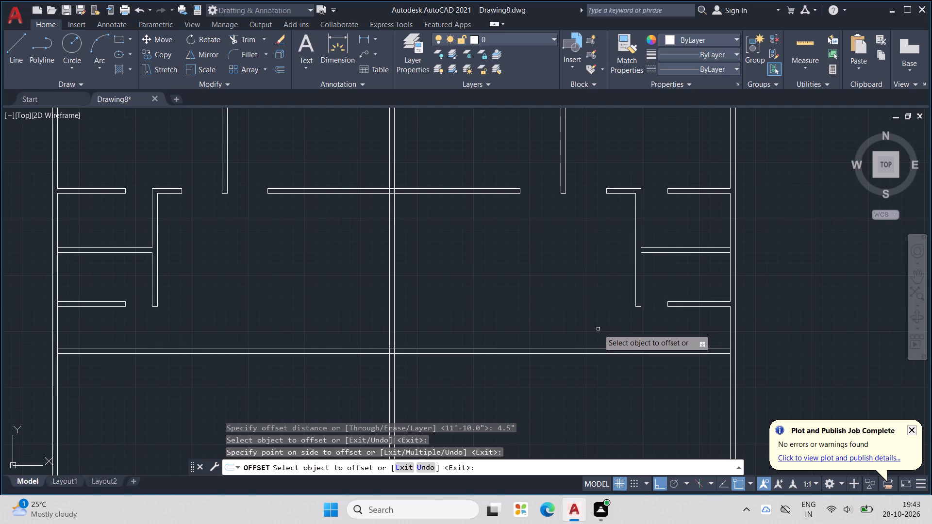
left_click_drag(594, 332, 613, 388)
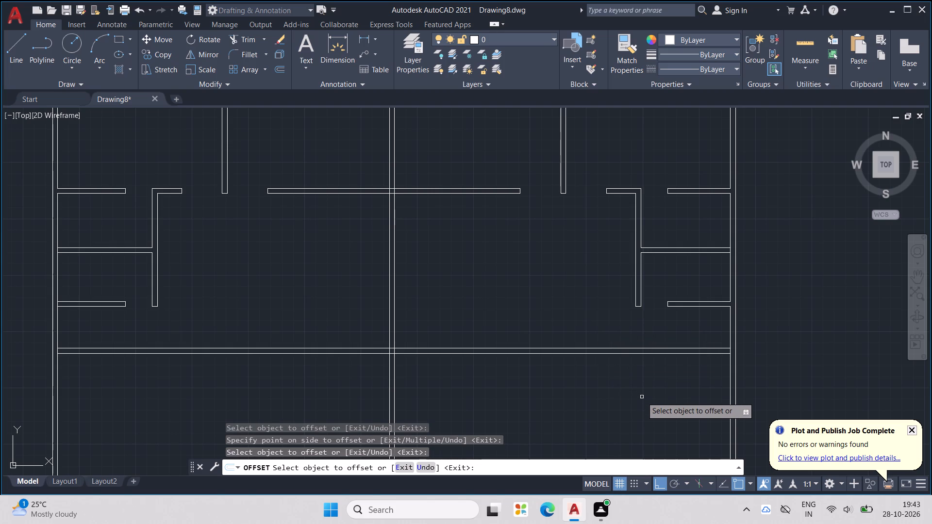
key("Escape")
key("Escape")
key("Escape")
key("Escape")
Extend both lines of the full-width horizontal wall at each end to the outer faces of the side walls.
type("EX")
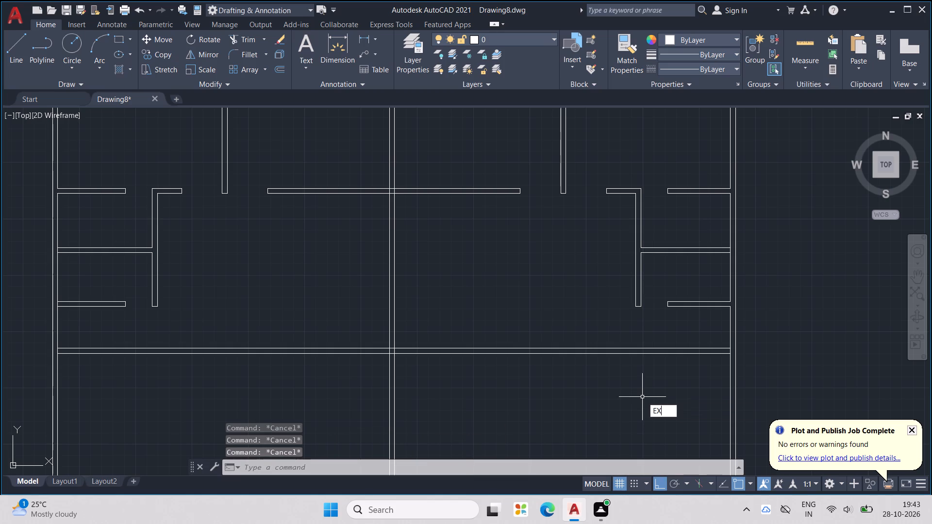
key("Return")
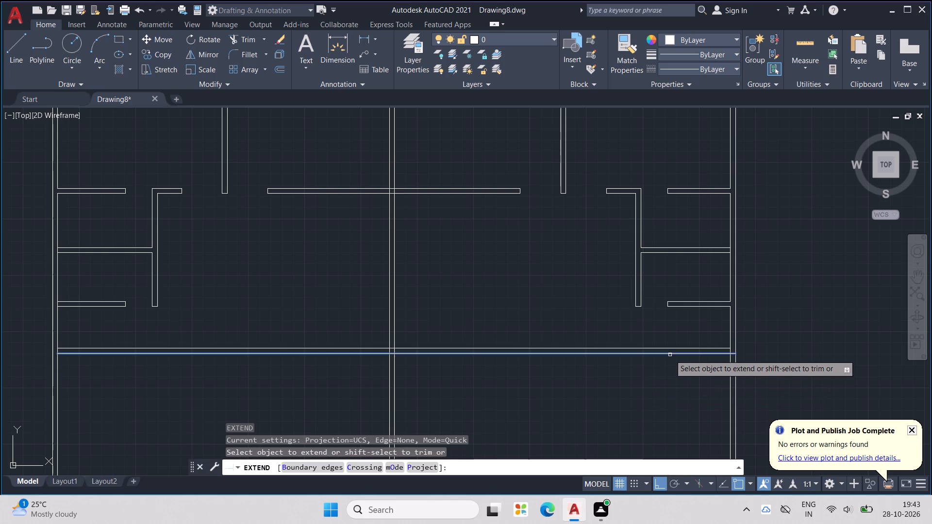
left_click(672, 354)
left_click(709, 347)
middle_click_drag(690, 353, 736, 353)
scroll(690, 353, "down", 1)
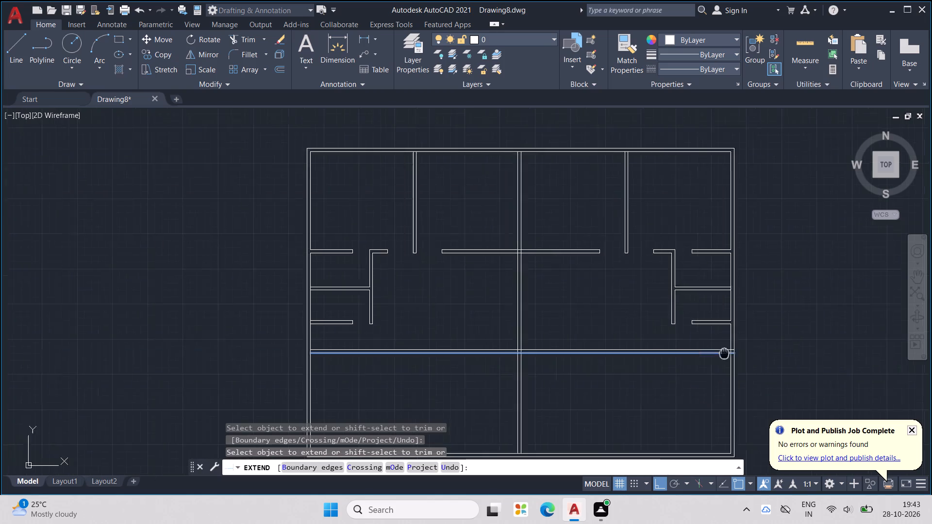
middle_click_drag(736, 353, 856, 335)
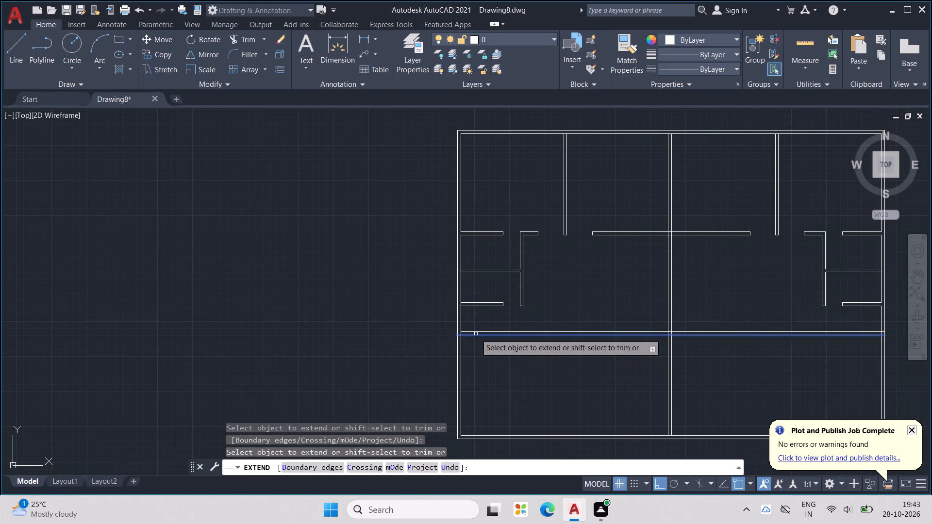
left_click(475, 335)
left_click(475, 335)
left_click(475, 333)
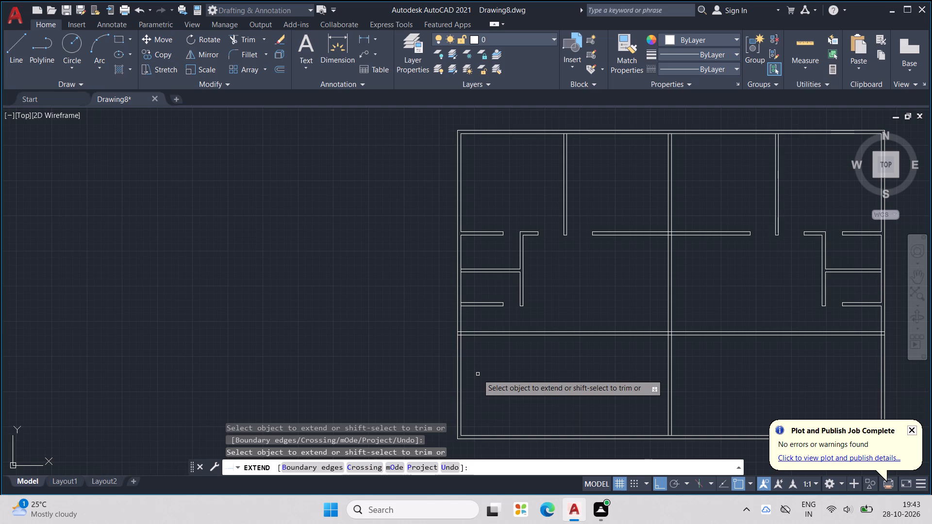
Extend the bottom wall lines of the left and right lower small rooms to the outer faces of the side walls.
middle_click_drag(478, 374, 418, 415)
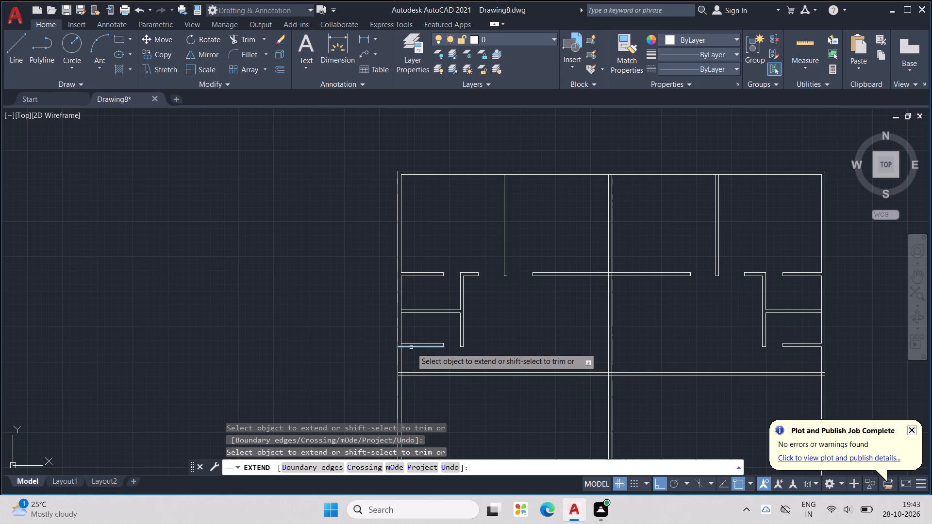
left_click(411, 347)
left_click(411, 344)
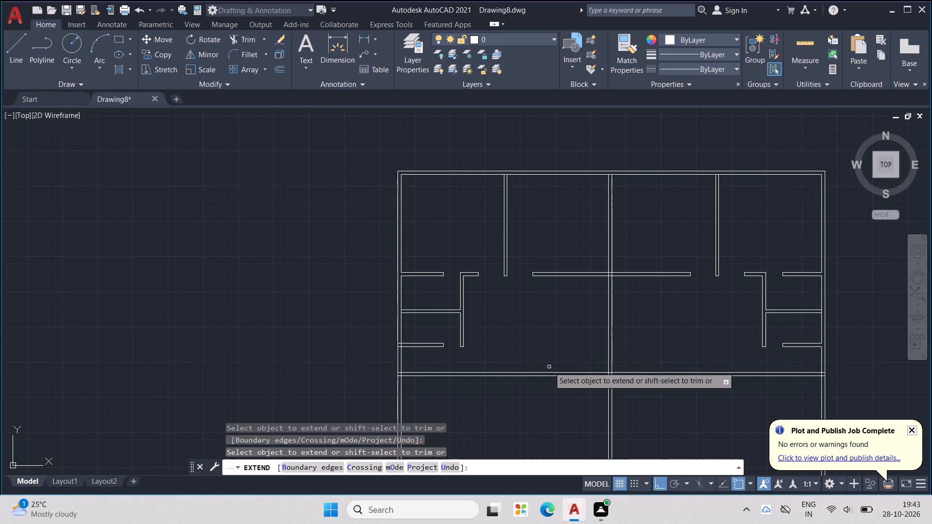
middle_click_drag(548, 360, 386, 379)
left_click(652, 366)
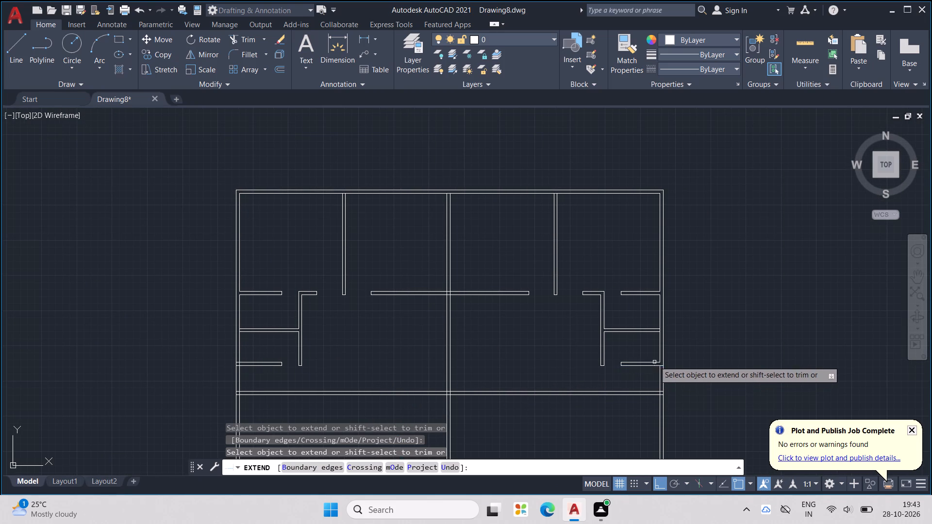
left_click(656, 361)
key("Escape")
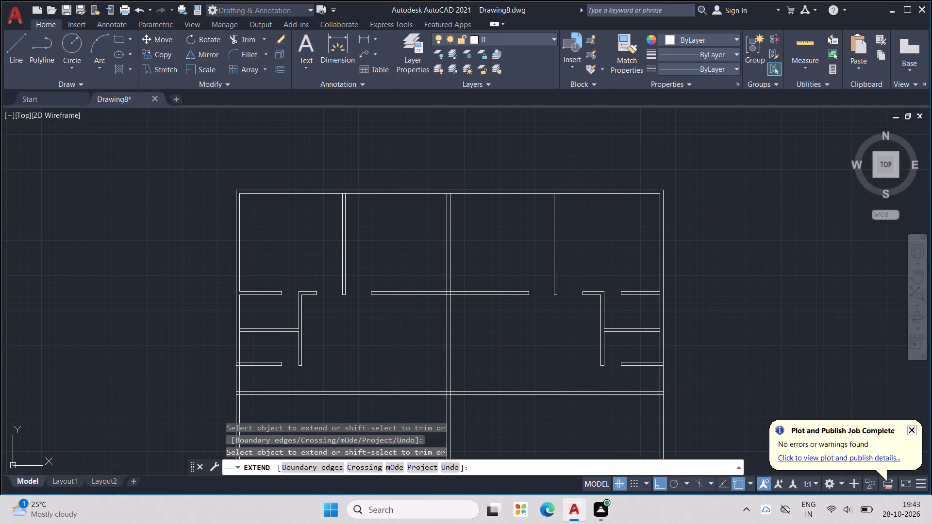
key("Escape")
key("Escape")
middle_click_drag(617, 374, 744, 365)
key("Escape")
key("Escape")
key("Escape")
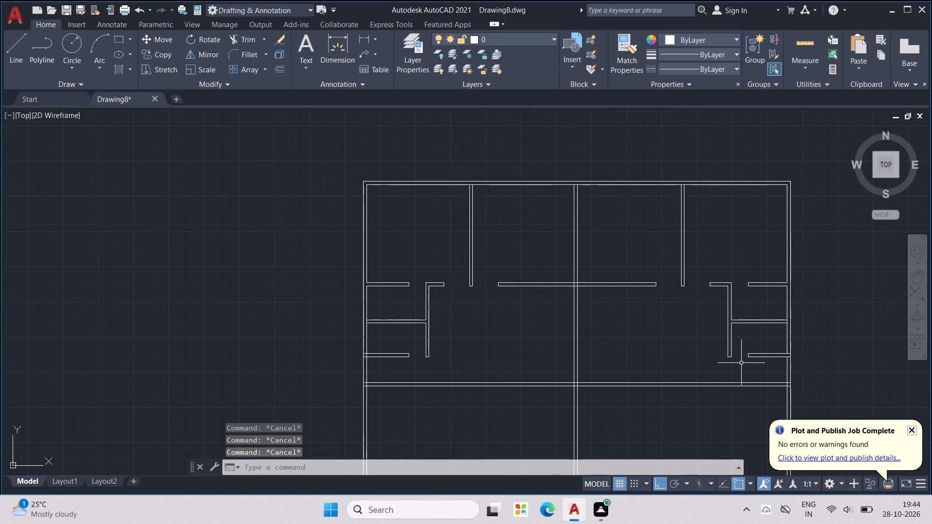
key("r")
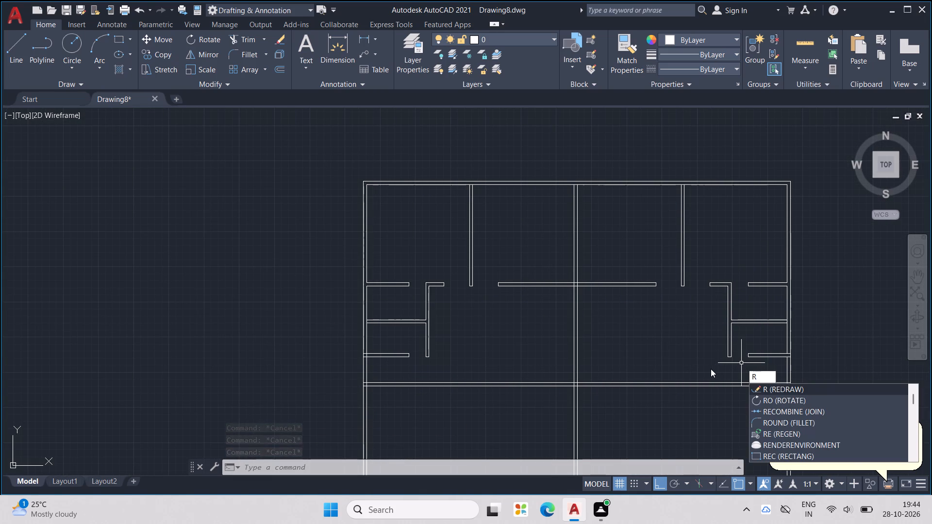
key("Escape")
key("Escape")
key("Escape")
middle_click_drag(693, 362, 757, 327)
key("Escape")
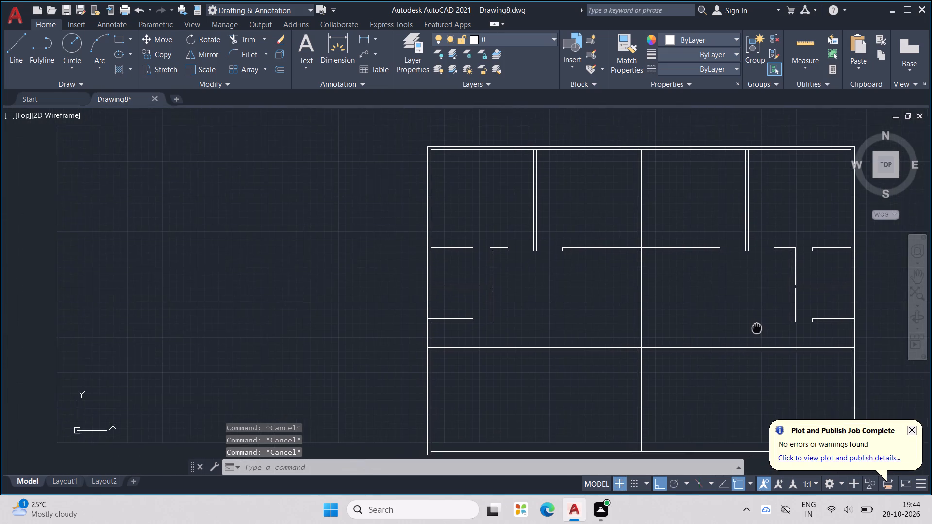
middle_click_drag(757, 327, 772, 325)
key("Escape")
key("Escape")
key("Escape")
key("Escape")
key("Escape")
Extend both lines of the left small rooms' inner vertical wall down to the bottom outer wall.
type("EX")
key("Return")
left_click_drag(509, 302, 493, 308)
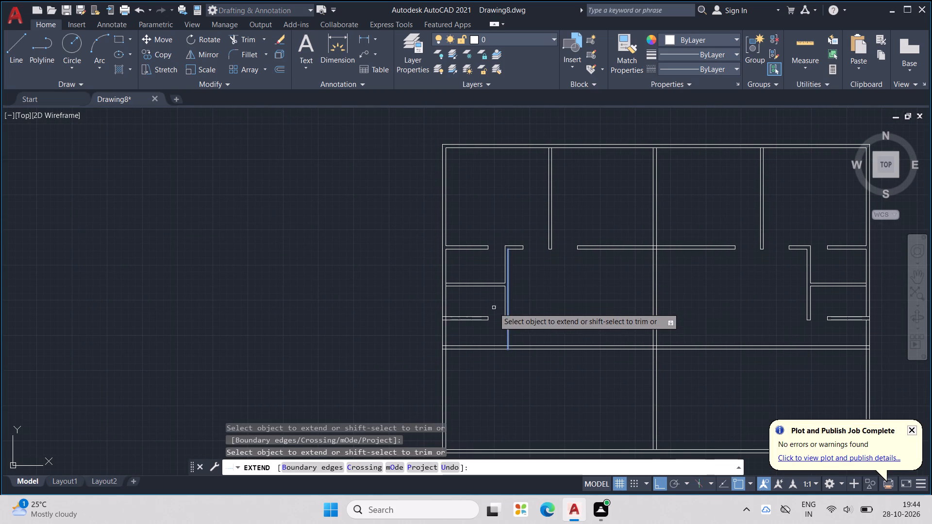
left_click_drag(493, 308, 488, 309)
left_click_drag(486, 309, 509, 313)
left_click_drag(524, 314, 498, 308)
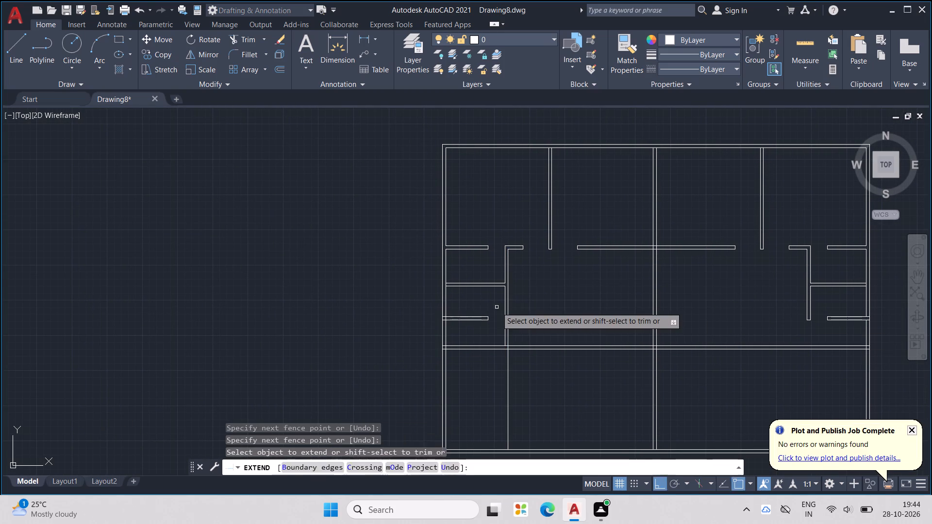
left_click_drag(497, 307, 513, 317)
left_click(503, 336)
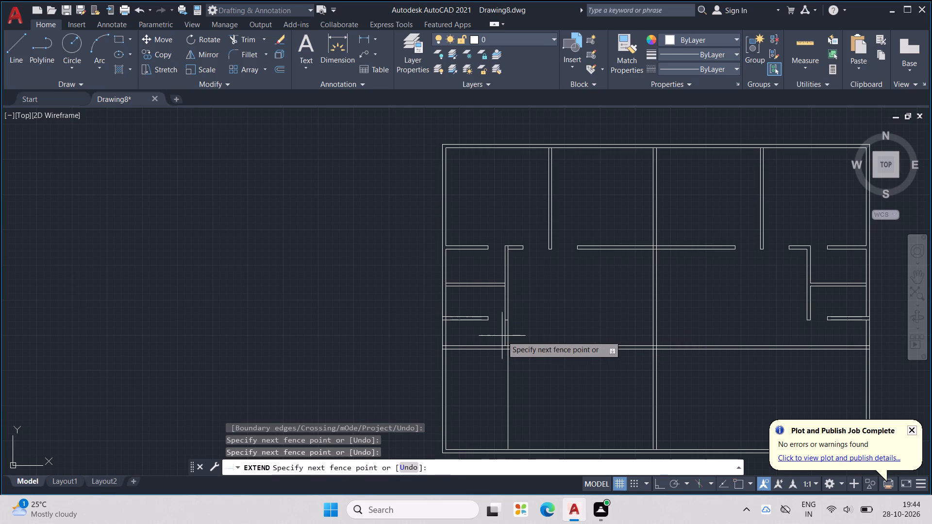
left_click(505, 338)
left_click(503, 334)
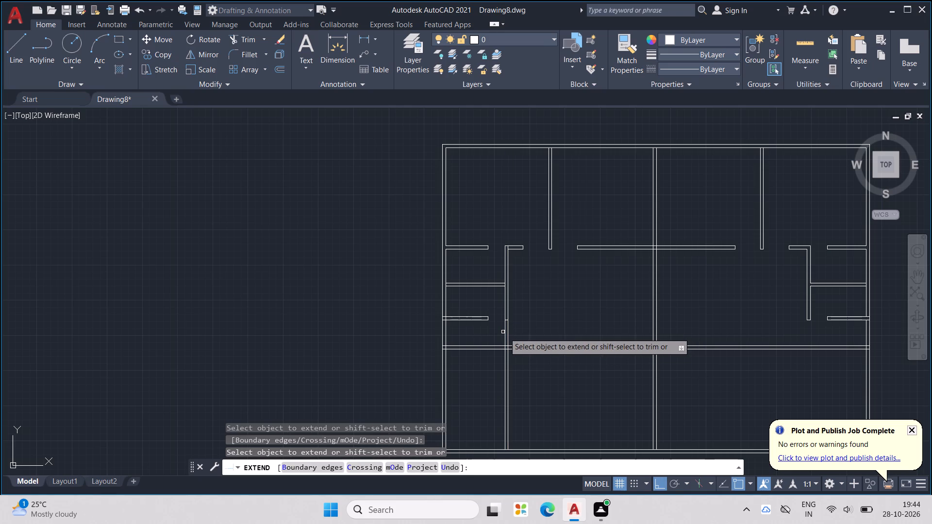
Extend both lines of the right small rooms' inner vertical wall down to the bottom outer wall.
middle_click_drag(680, 313, 556, 296)
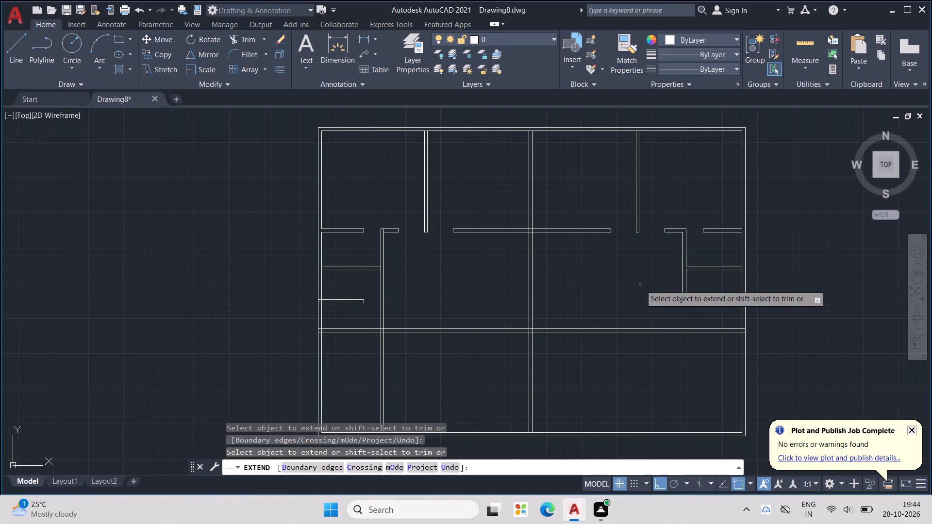
left_click_drag(661, 288, 695, 289)
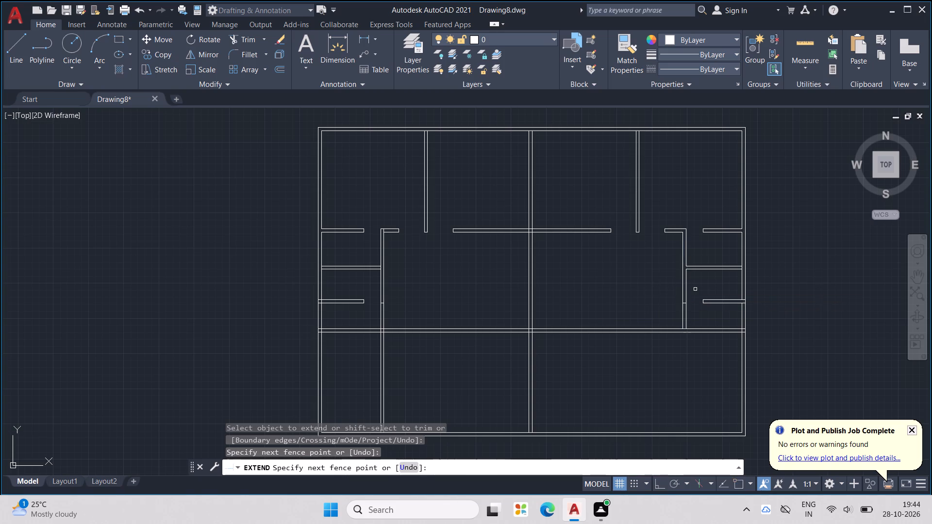
left_click_drag(695, 289, 645, 290)
left_click_drag(665, 314, 695, 320)
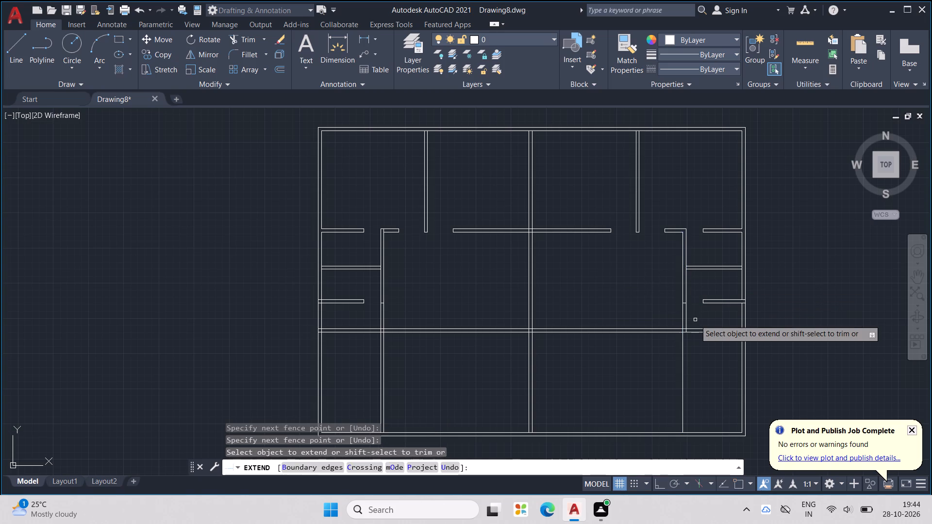
left_click_drag(695, 320, 685, 320)
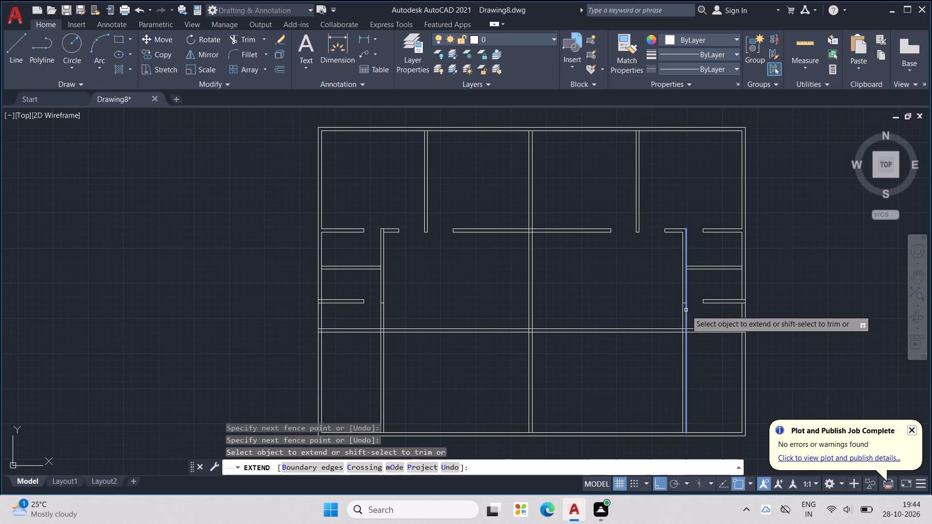
scroll(686, 310, "down", 1)
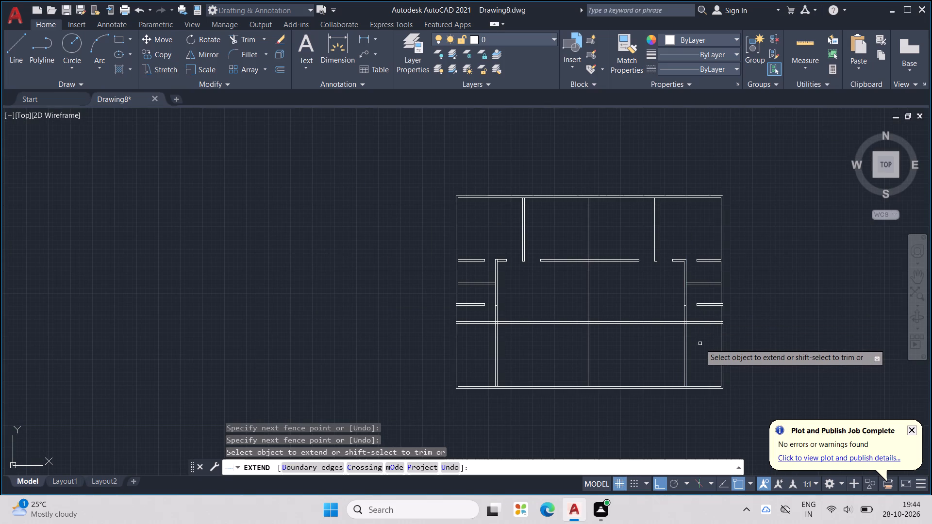
key("Escape")
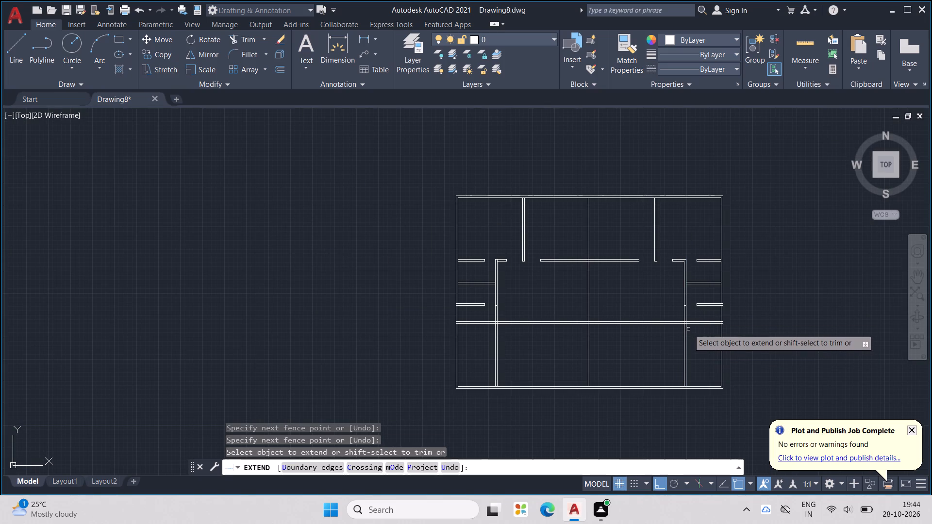
key("Escape")
key("Escape")
Trim both lines of the right inner vertical wall between the lower small room and the full-width wall.
type("TR")
key("Return")
scroll(685, 318, "up", 2)
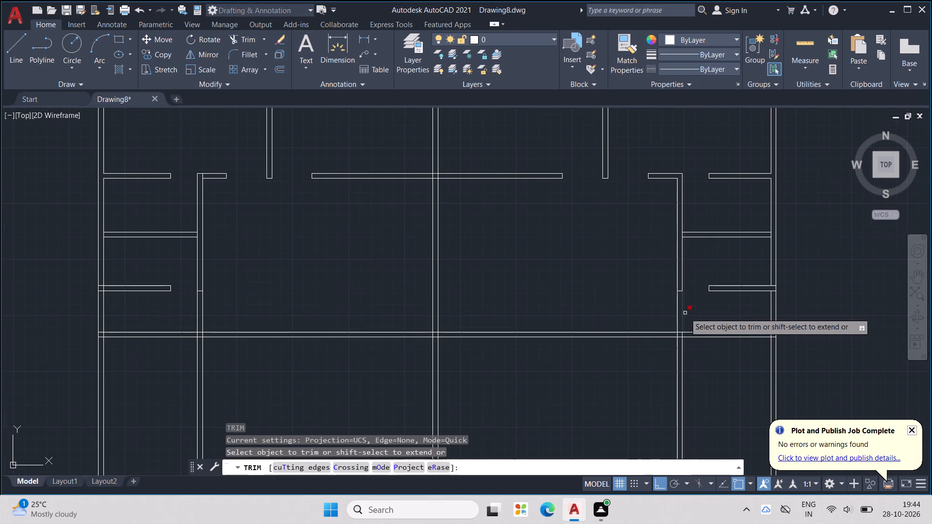
left_click_drag(688, 309, 673, 307)
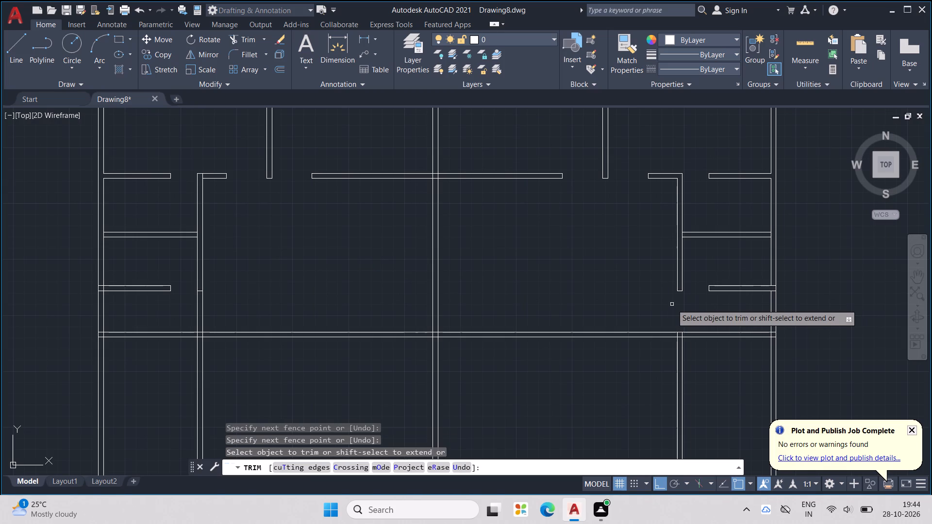
Trim the overlapping lines where the right small rooms' partition and bottom wall meet the adjoining walls.
scroll(679, 241, "up", 1)
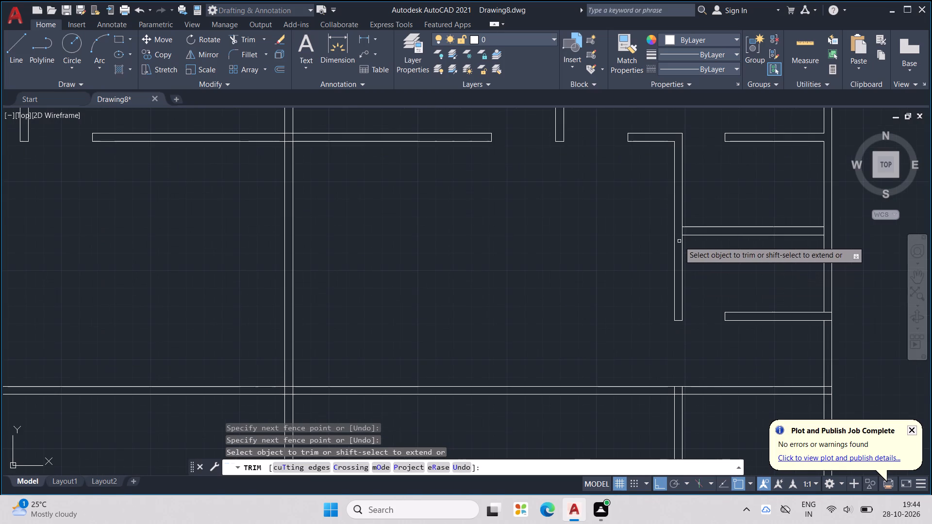
left_click(683, 230)
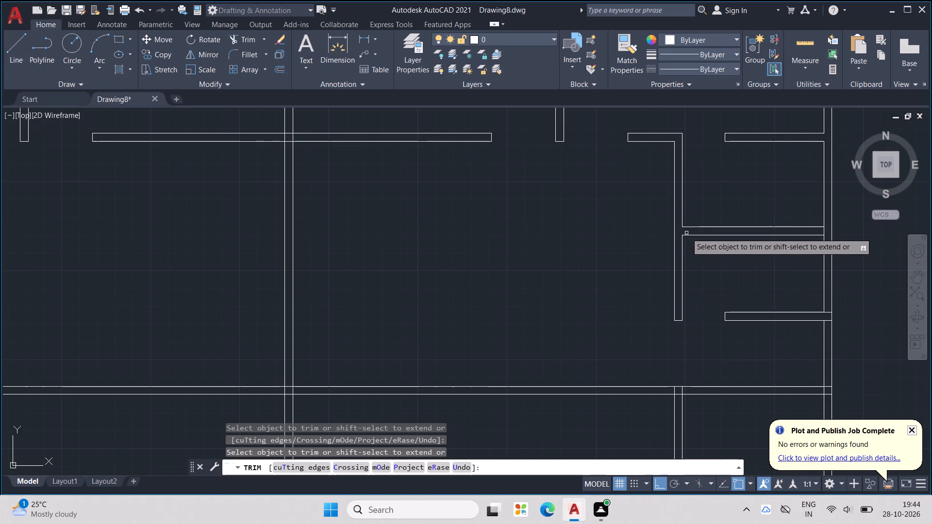
left_click(823, 230)
scroll(841, 300, "up", 2)
left_click_drag(801, 326, 803, 340)
left_click_drag(803, 340, 803, 356)
scroll(798, 331, "down", 3)
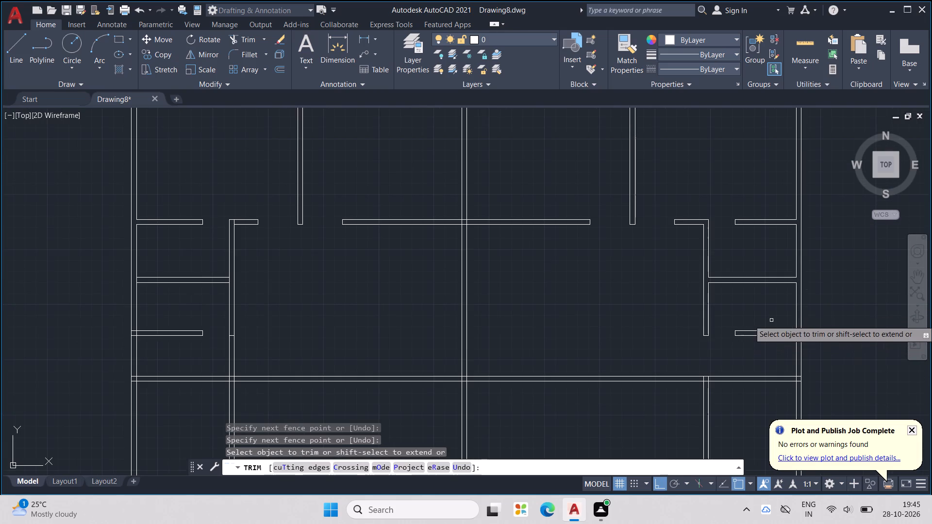
Trim the overlapping lines where the left lower small room's bottom wall meets the left outer wall.
middle_click_drag(605, 332, 781, 327)
scroll(605, 332, "down", 1)
scroll(490, 314, "up", 2)
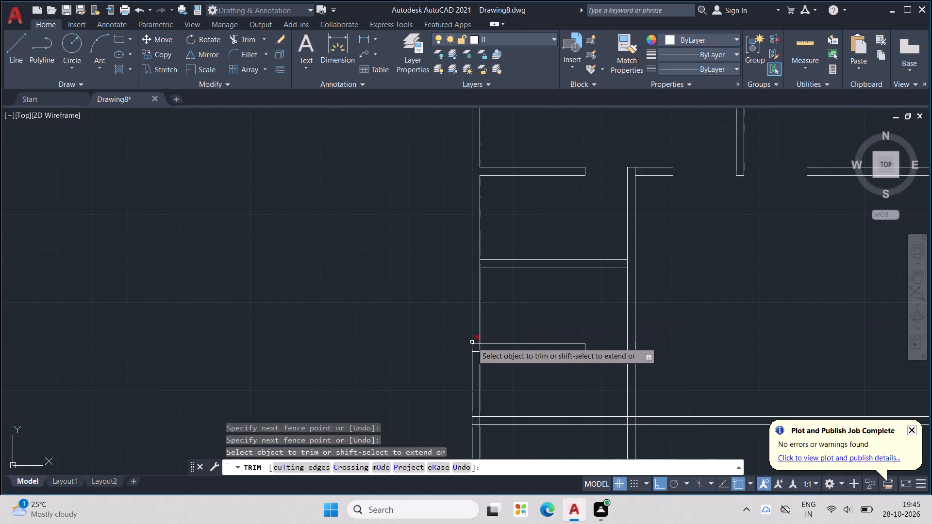
scroll(470, 347, "up", 2)
left_click(483, 341)
left_click(491, 344)
left_click_drag(490, 350, 490, 365)
Trim both lines of the left inner vertical wall between the lower small room and the full-width wall.
scroll(489, 353, "down", 3)
middle_click_drag(521, 380, 536, 325)
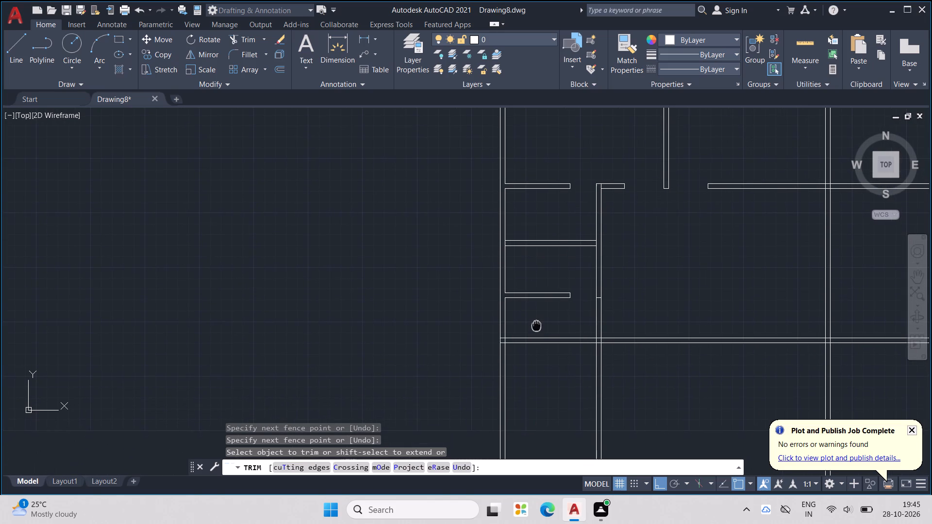
middle_click_drag(536, 325, 536, 324)
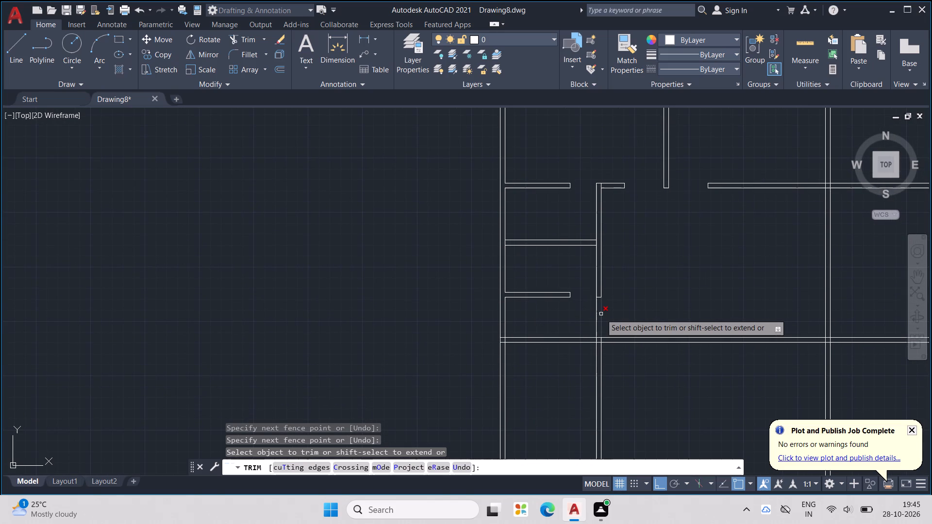
scroll(603, 311, "down", 3)
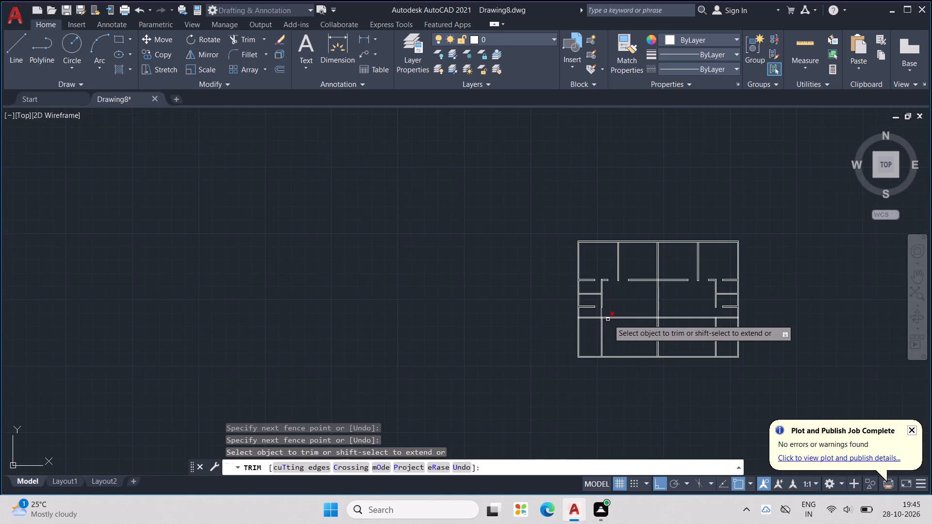
scroll(610, 325, "up", 4)
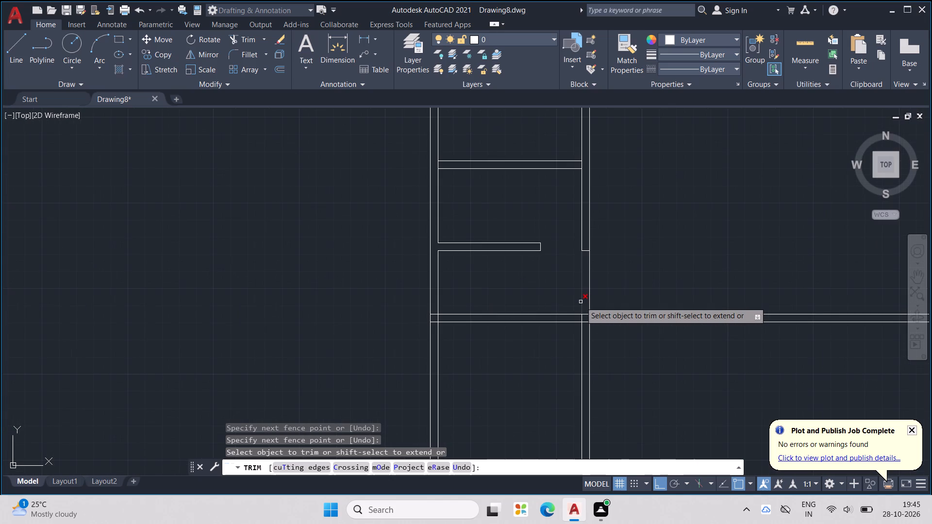
left_click_drag(612, 295, 570, 290)
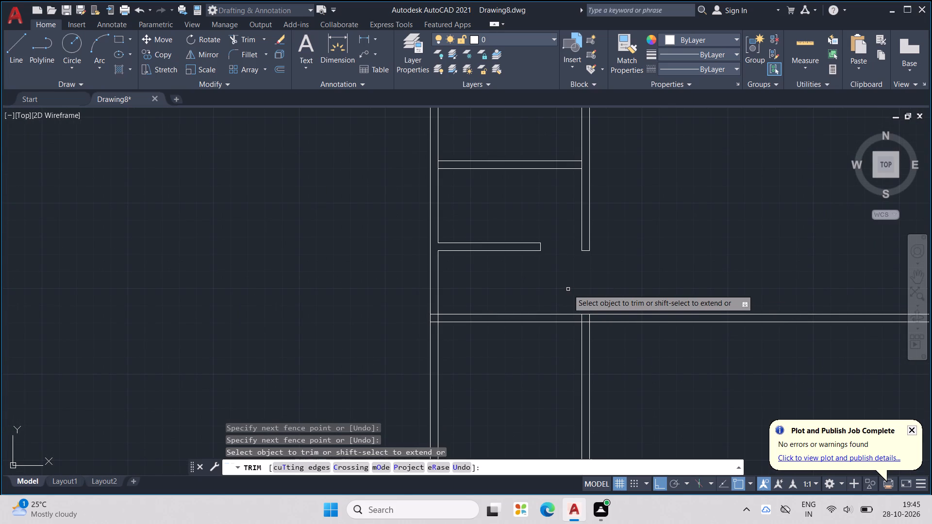
scroll(443, 315, "up", 2)
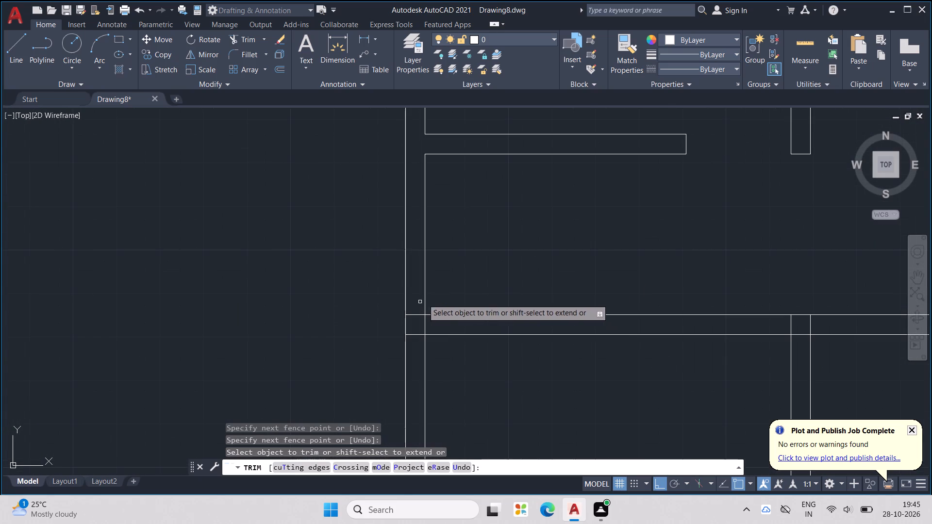
key("Escape")
key("Escape")
key("Escape")
Extend the lower line of the left lower small room's bottom wall to the left wall's outer face.
type("EX")
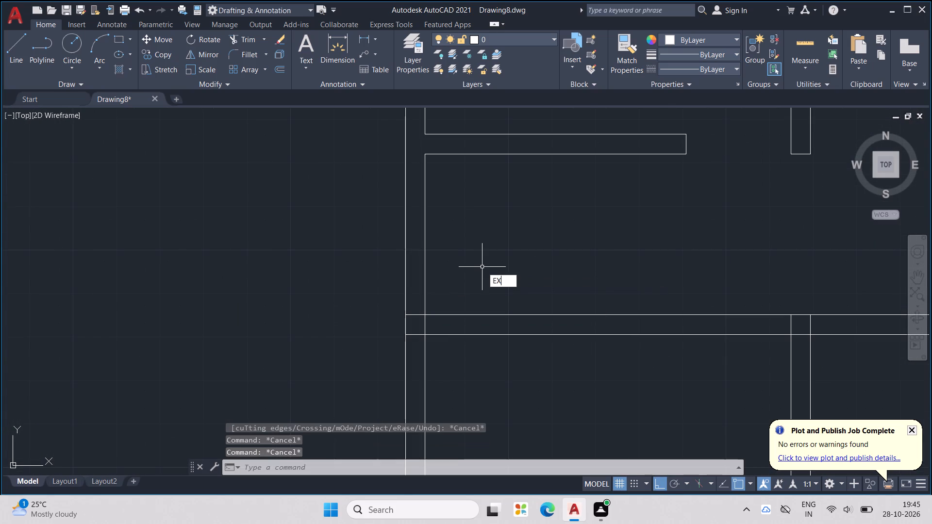
key("Return")
middle_click_drag(483, 236, 492, 306)
scroll(492, 298, "down", 1)
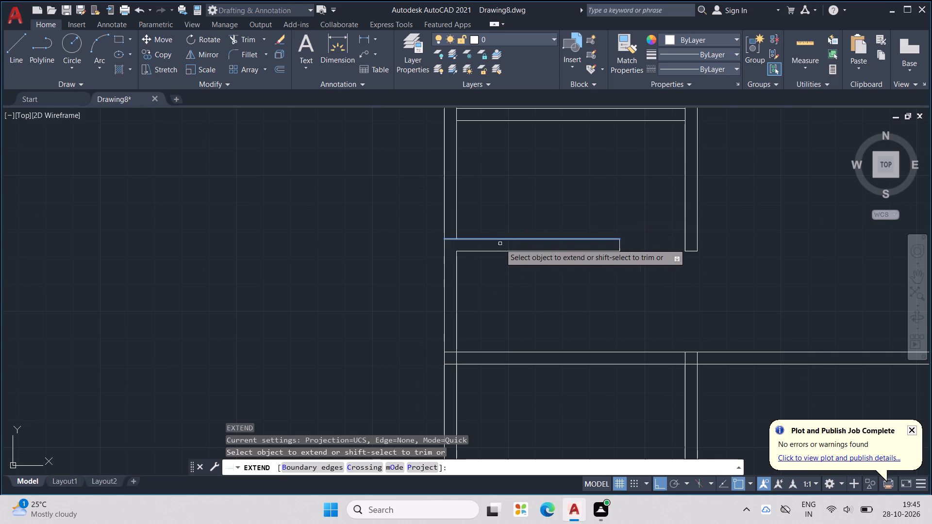
left_click(495, 251)
key("Escape")
key("Escape")
key("Escape")
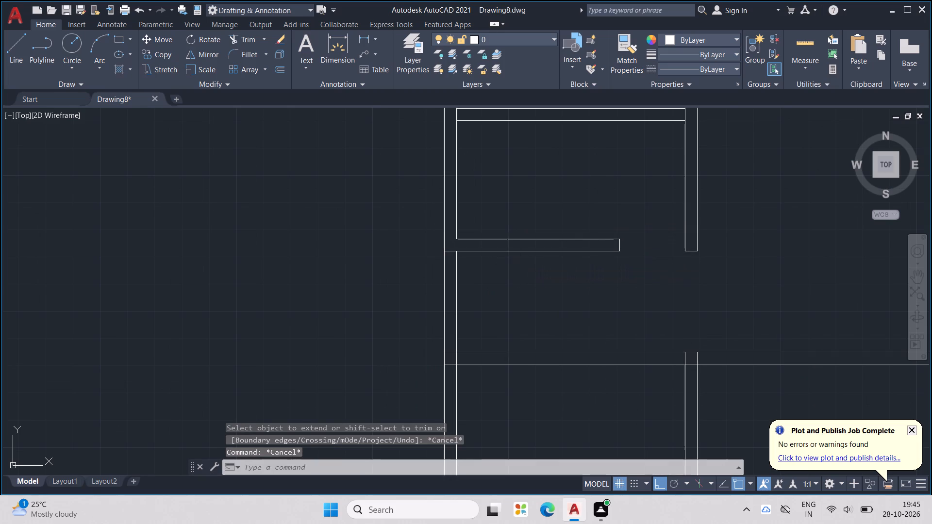
Trim away both left outer wall lines between the lower small room and the full-width wall.
type("TR")
key("Return")
left_click_drag(517, 273, 479, 289)
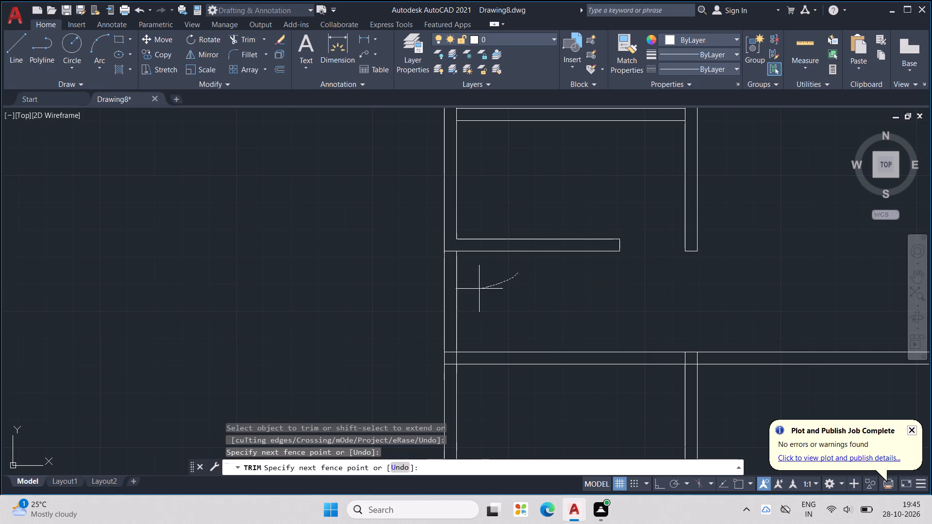
left_click_drag(479, 289, 432, 291)
Trim the overlapping lines at the full-width wall's left end to form a clean corner with the outer wall.
scroll(464, 357, "up", 2)
left_click_drag(458, 356, 436, 364)
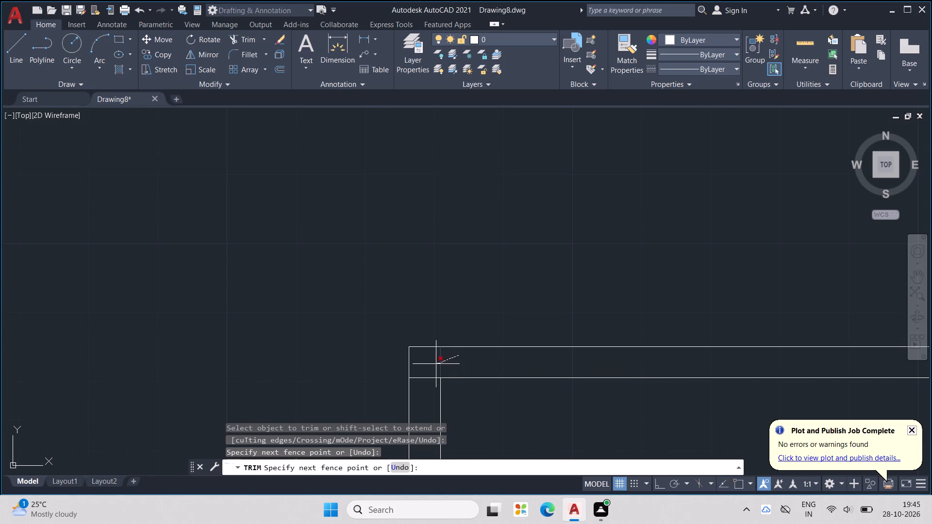
left_click_drag(436, 364, 428, 386)
scroll(428, 381, "down", 2)
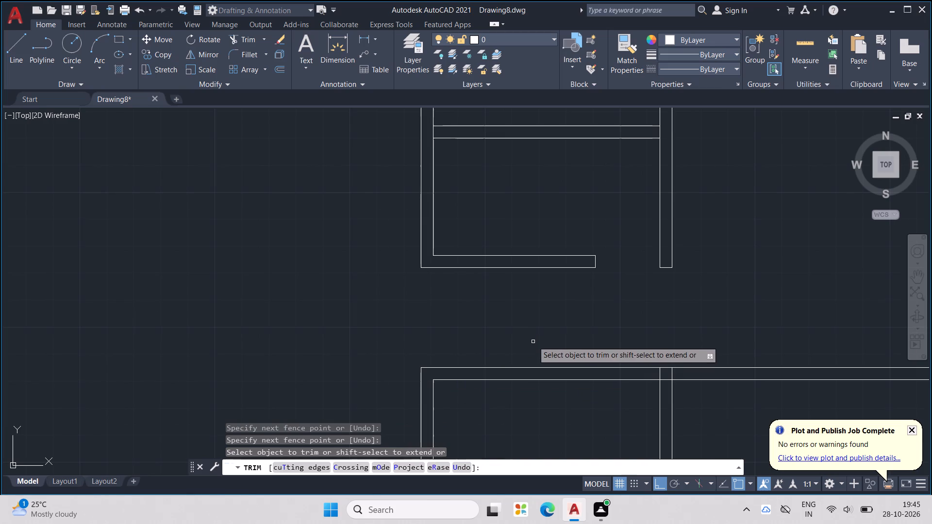
middle_click_drag(535, 329, 510, 236)
scroll(506, 228, "down", 2)
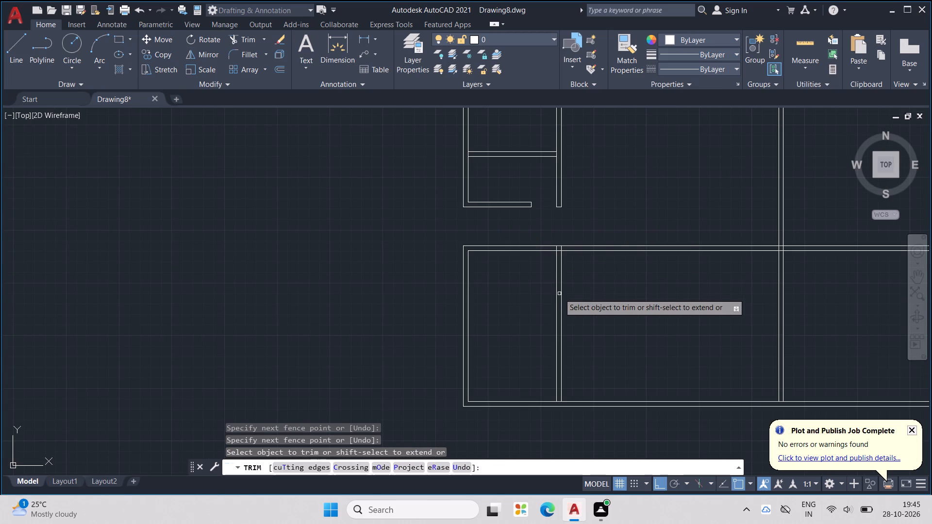
key("Escape")
key("Escape")
key("Escape")
key("Escape")
key("Escape")
Offset the lower line of the full-width wall 8' downward.
type("OFF")
key("Return")
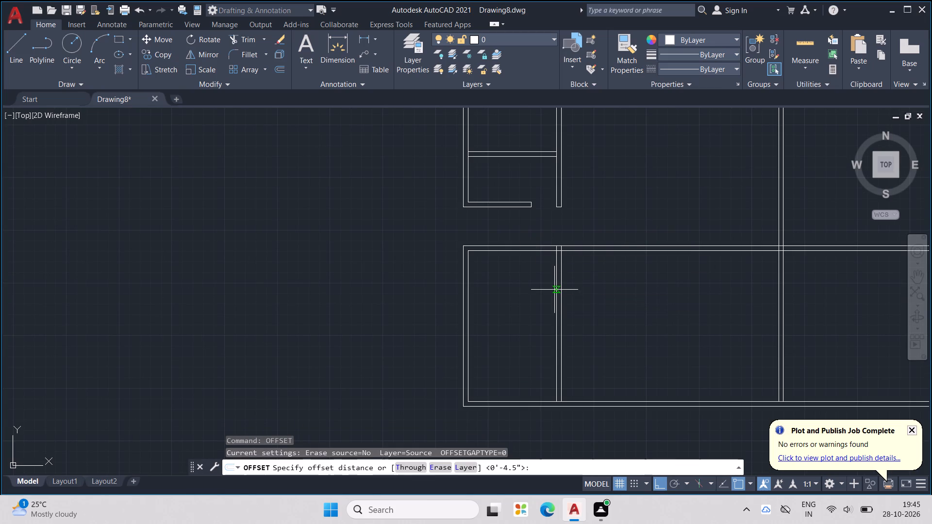
type("8'")
key("Return")
left_click(541, 251)
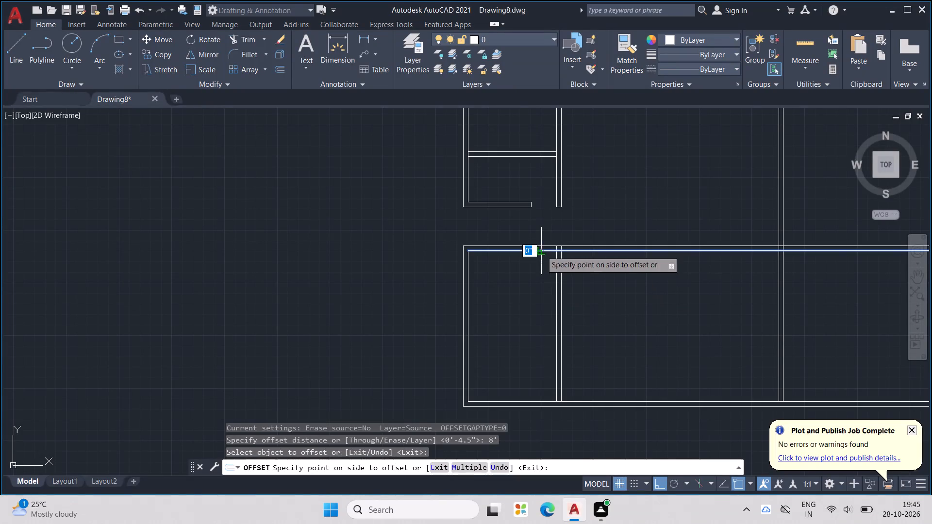
left_click(548, 290)
middle_click_drag(548, 290, 509, 295)
key("Escape")
key("Escape")
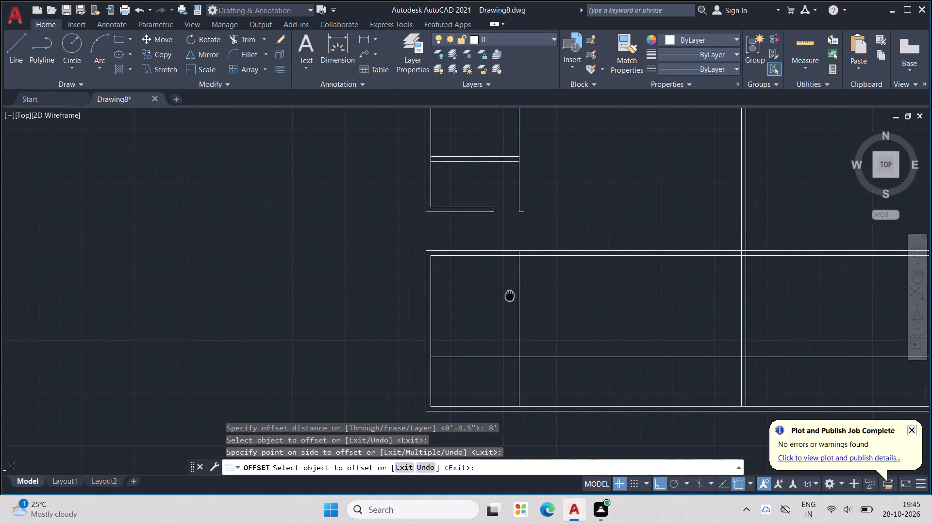
Trim the new horizontal line in the lower area between the left partition and the central wall.
middle_click_drag(509, 295, 493, 298)
key("Escape")
key("Escape")
key("Escape")
key("Escape")
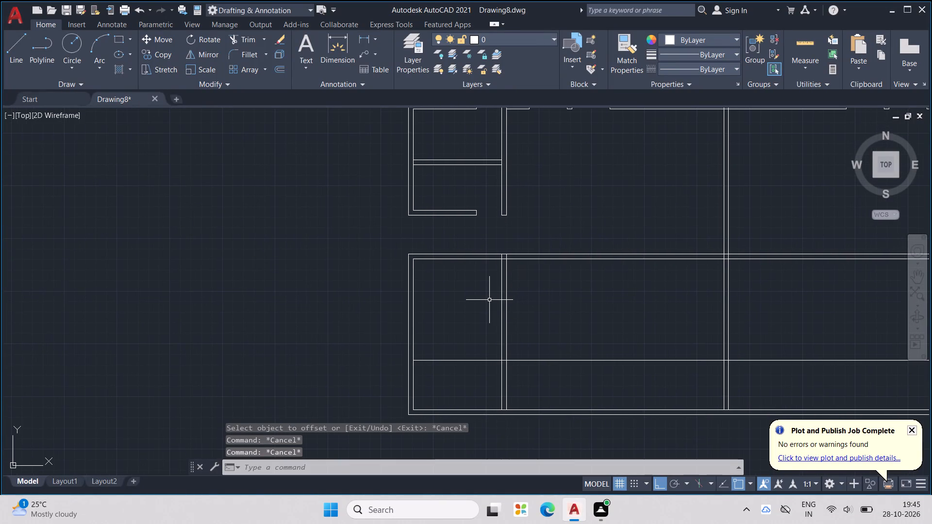
key("Escape")
key("Escape")
key("Escape")
type("TR")
key("Return")
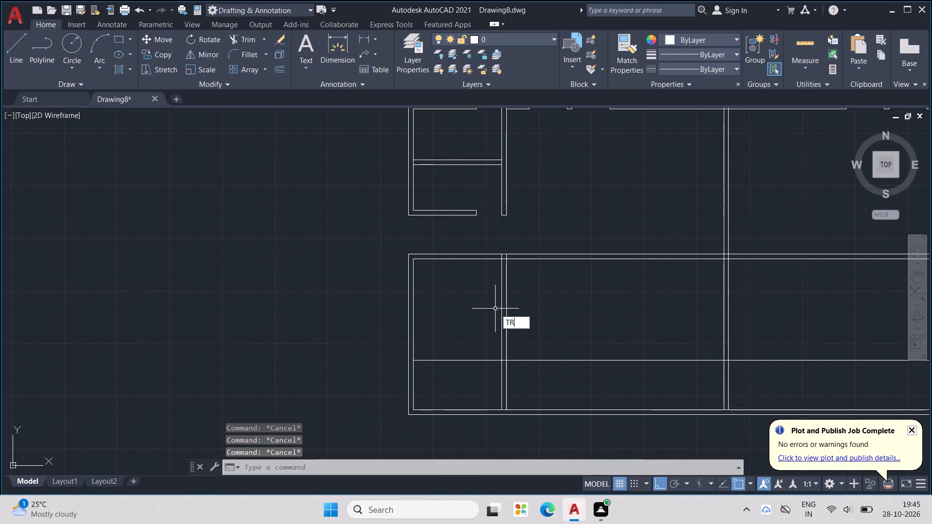
left_click_drag(561, 359, 566, 361)
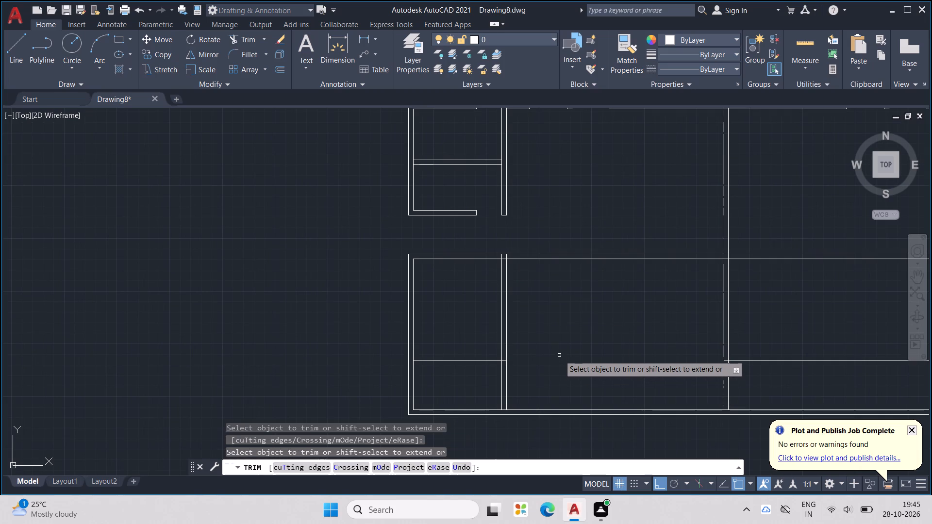
key("Escape")
key("Escape")
Offset the horizontal line in the lower left room 4.5" upward to form a cross wall.
type("OFF")
key("Return")
type("4.5")
key("shift+quotedbl")
key("Return")
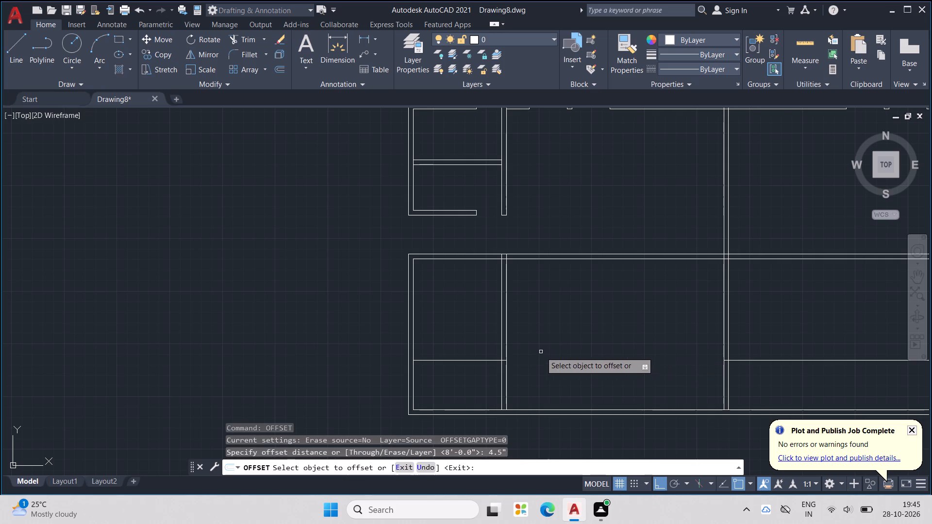
left_click(490, 360)
left_click(493, 337)
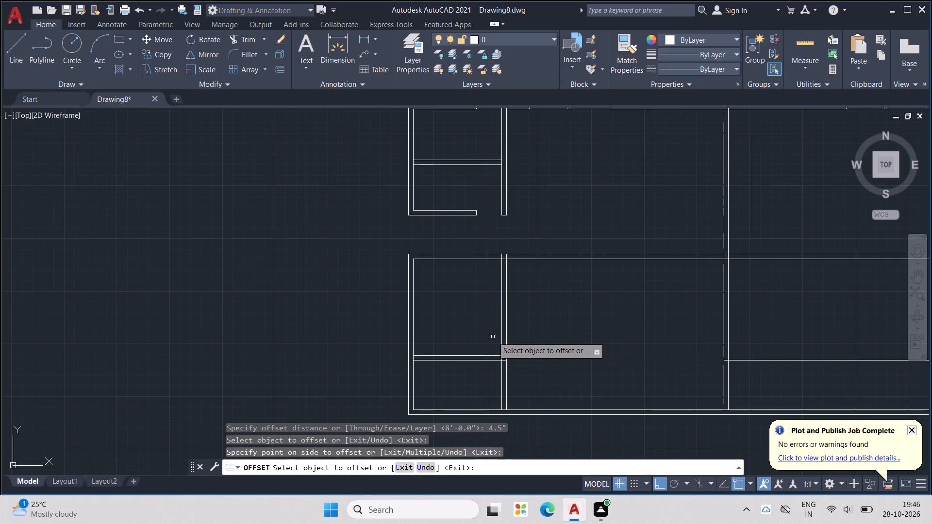
key("Escape")
key("Escape")
key("Escape")
key("Escape")
key("Escape")
key("Escape")
key("Escape")
key("Escape")
key("Escape")
key("Escape")
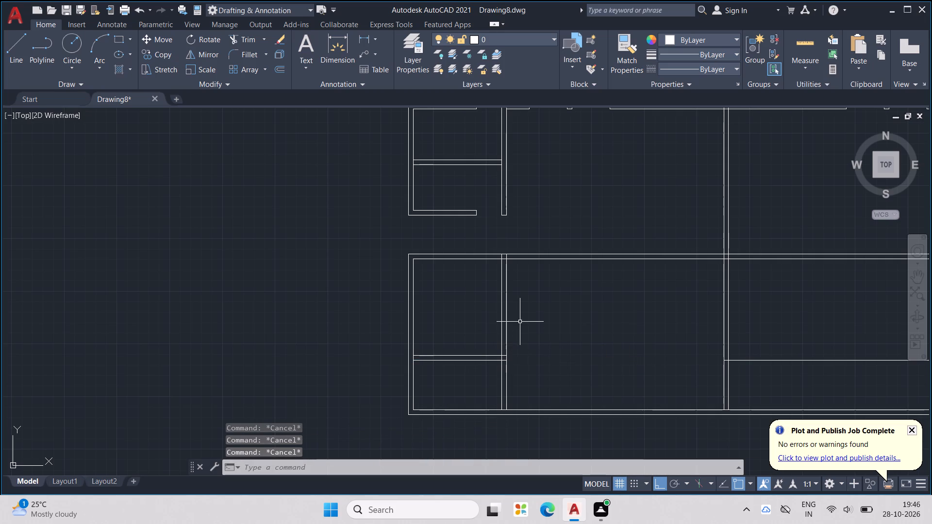
key("Escape")
key("Escape")
Draw a line 2' left from the lower left partition along the full-width wall's lower line, and up across the wall as a doorway jamb.
key("l")
key("Return")
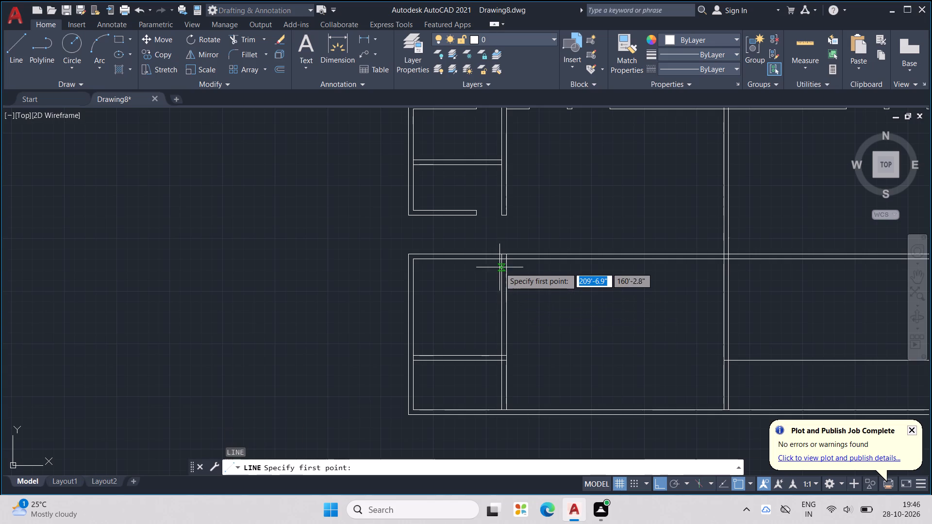
scroll(499, 264, "up", 2)
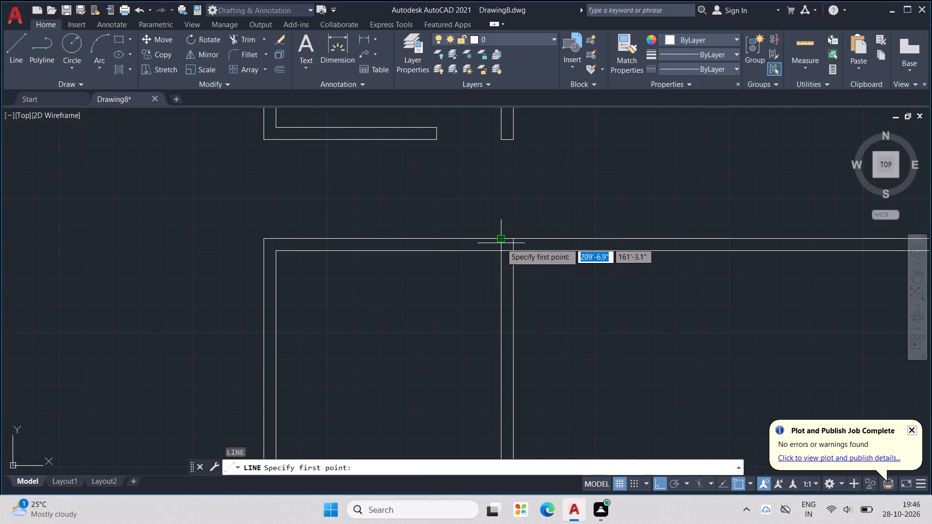
scroll(503, 246, "up", 2)
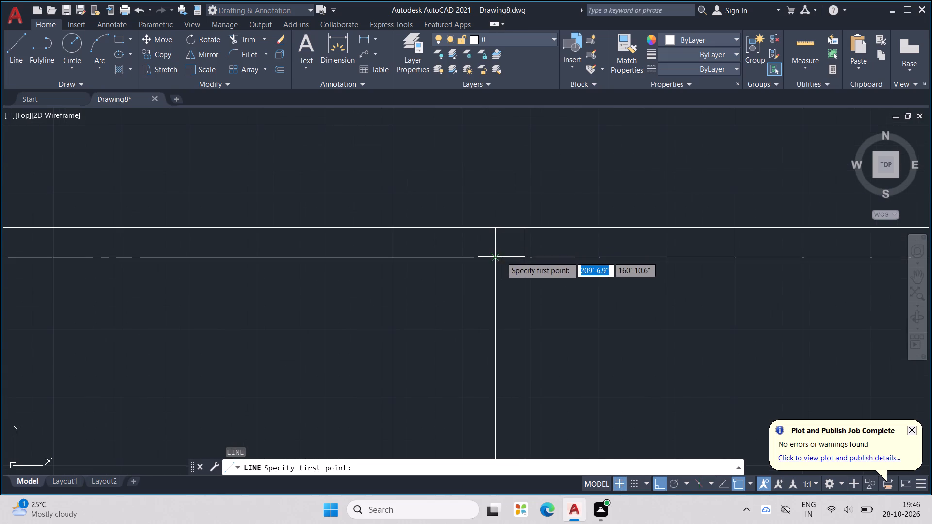
left_click(497, 257)
type("2'")
key("Return")
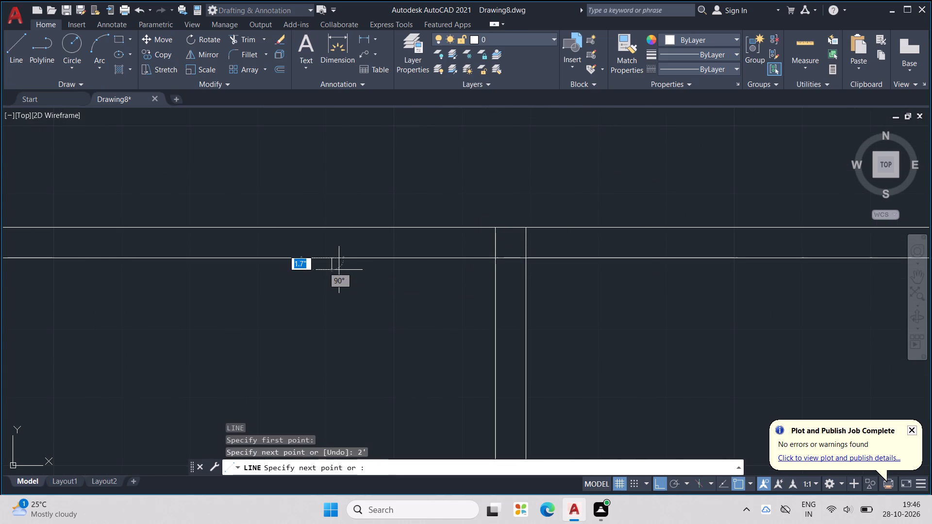
left_click(336, 224)
key("Escape")
key("Escape")
key("Escape")
Trim both full-width wall lines between the new jamb and the lower left partition to open the 2' doorway.
type("TR")
key("Return")
left_click_drag(410, 177, 432, 280)
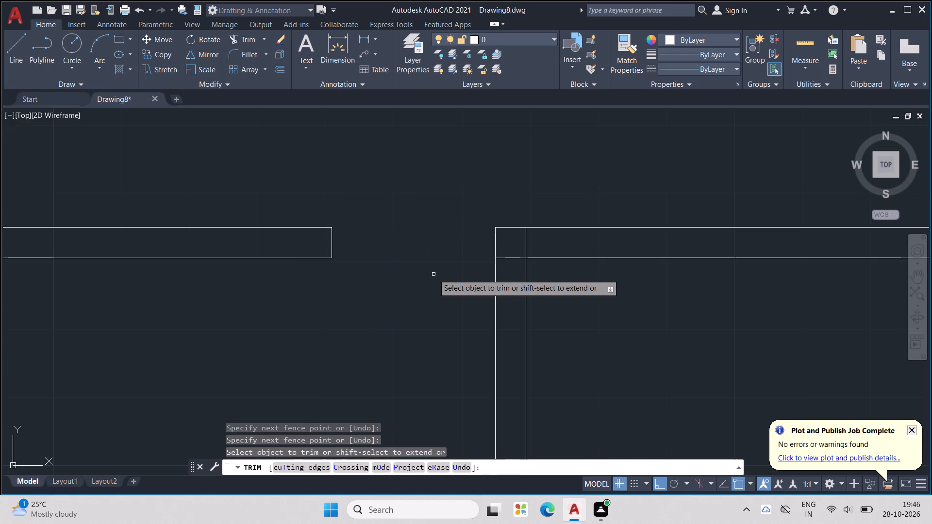
key("Escape")
key("Escape")
key("Escape")
key("Escape")
key("Escape")
key("Escape")
Draw a line 3' right from the partition's right face along the full-width wall's top line, and down across the wall as a jamb.
key("l")
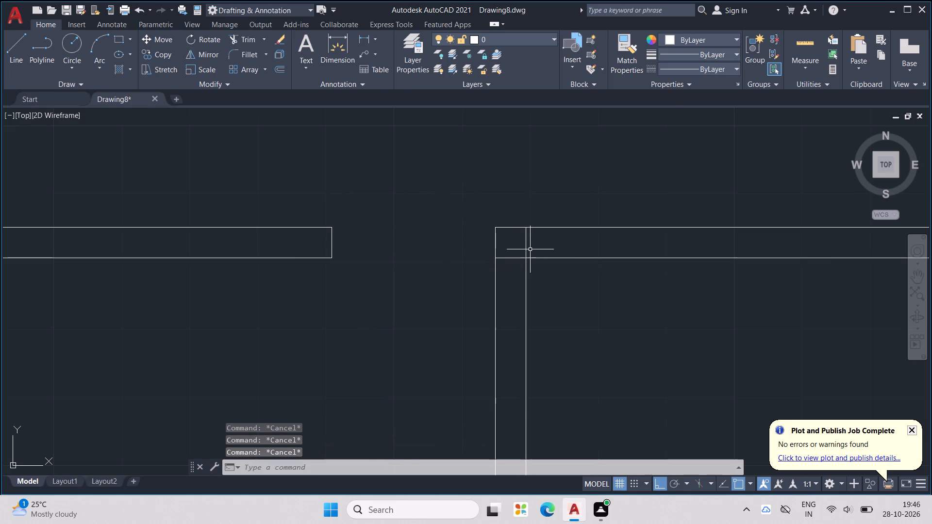
key("Return")
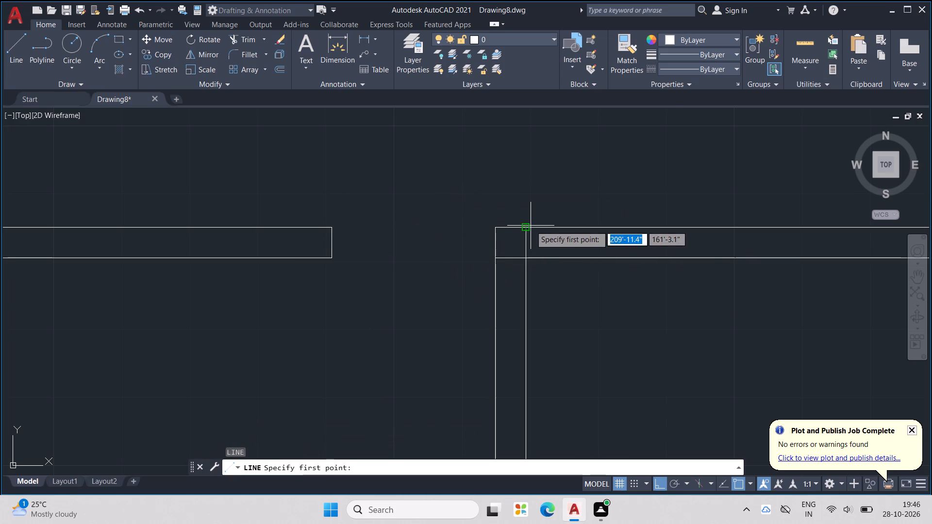
left_click(531, 226)
middle_click_drag(617, 237, 321, 343)
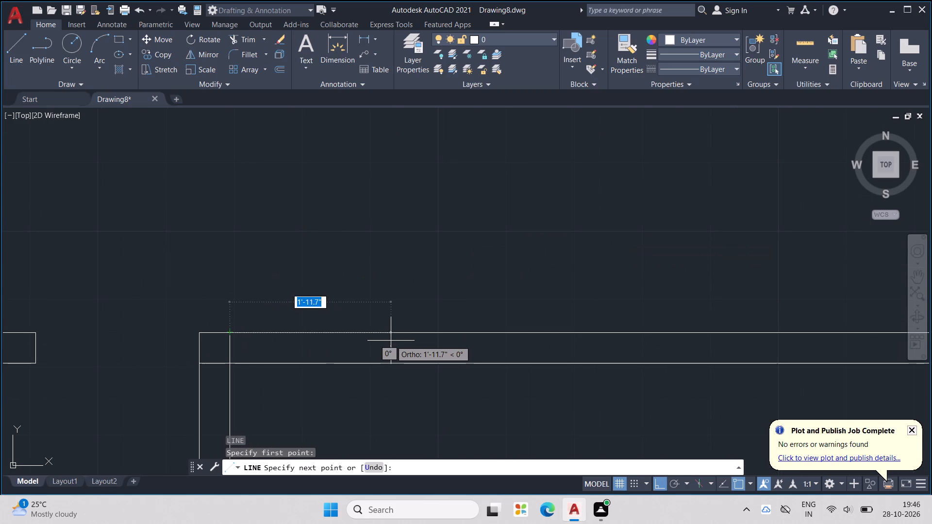
type("3'")
key("Return")
scroll(391, 341, "down", 3)
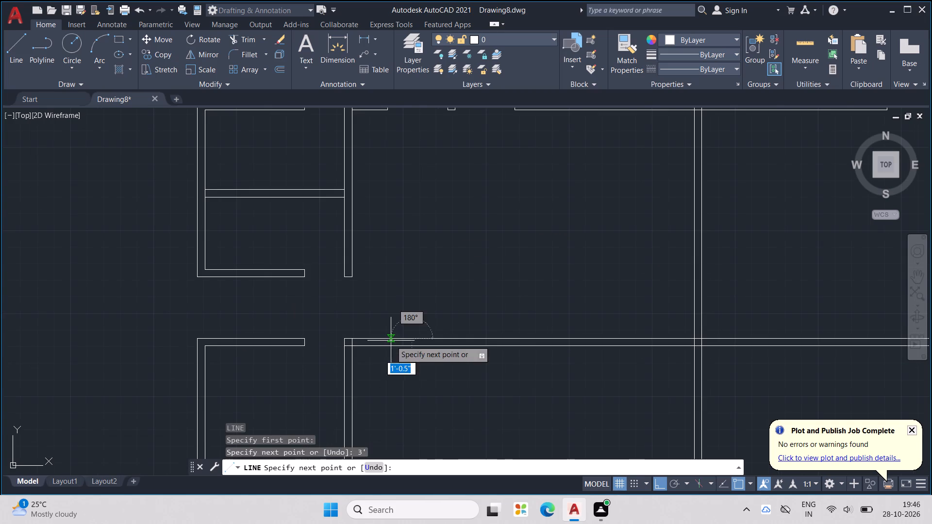
left_click(400, 373)
key("Escape")
key("Escape")
key("Escape")
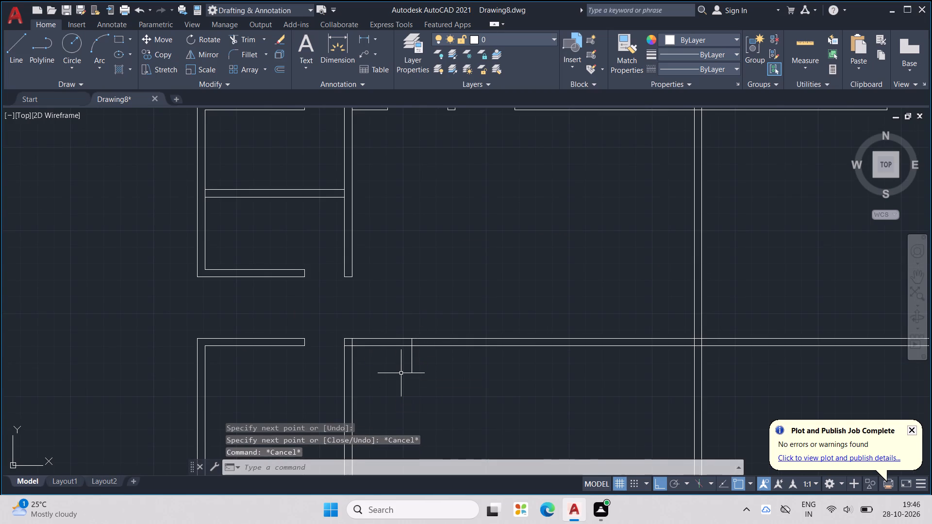
Trim the full-width wall lines to open the 3' doorway right of the partition, and trim the jamb's excess below the wall.
middle_click_drag(401, 373, 487, 385)
key("Escape")
key("Escape")
key("Escape")
type("TR")
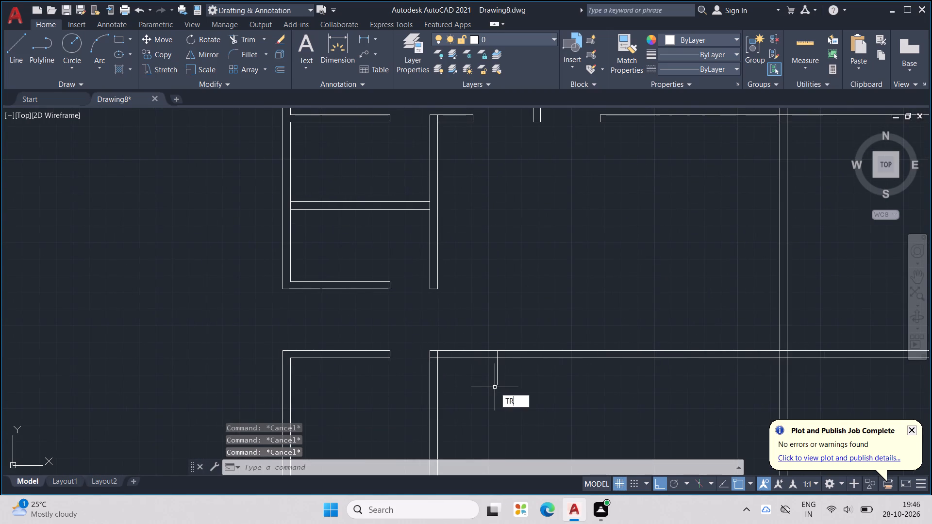
key("Return")
left_click_drag(471, 329, 478, 368)
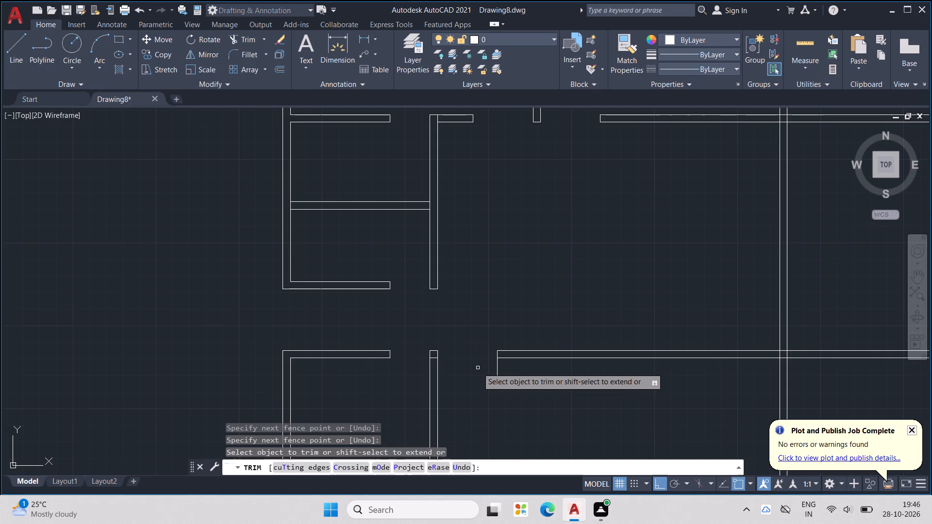
left_click_drag(479, 368, 511, 377)
Trim the leftover horizontal line inside the top end of the lower left partition.
scroll(433, 356, "up", 3)
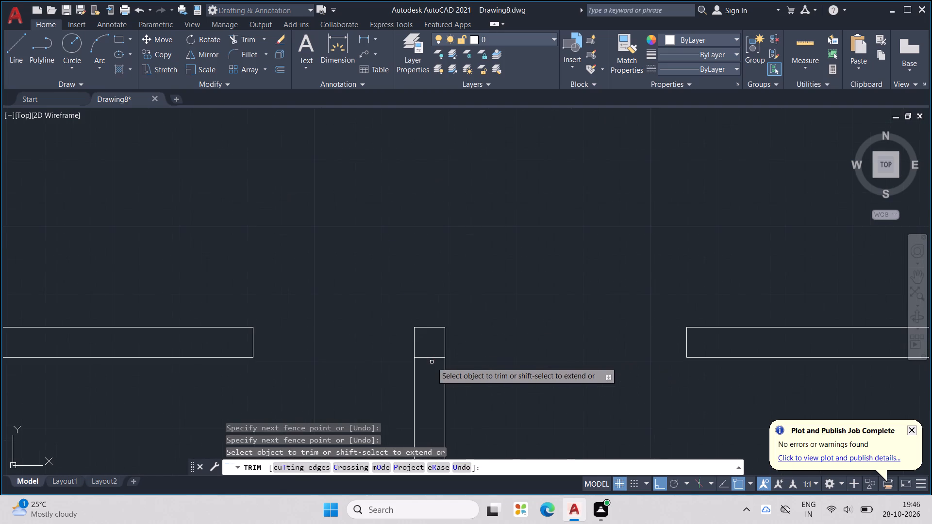
left_click(432, 362)
left_click(430, 352)
scroll(430, 352, "down", 6)
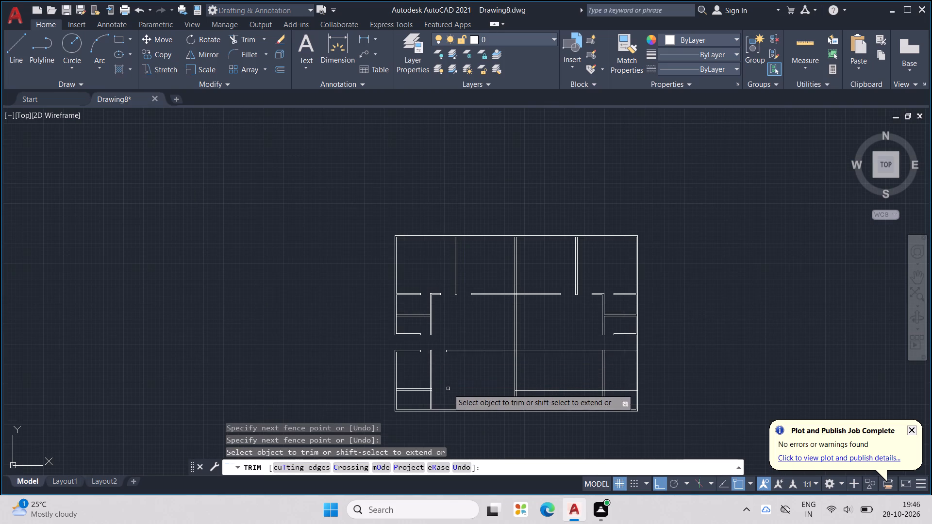
scroll(424, 385, "up", 1)
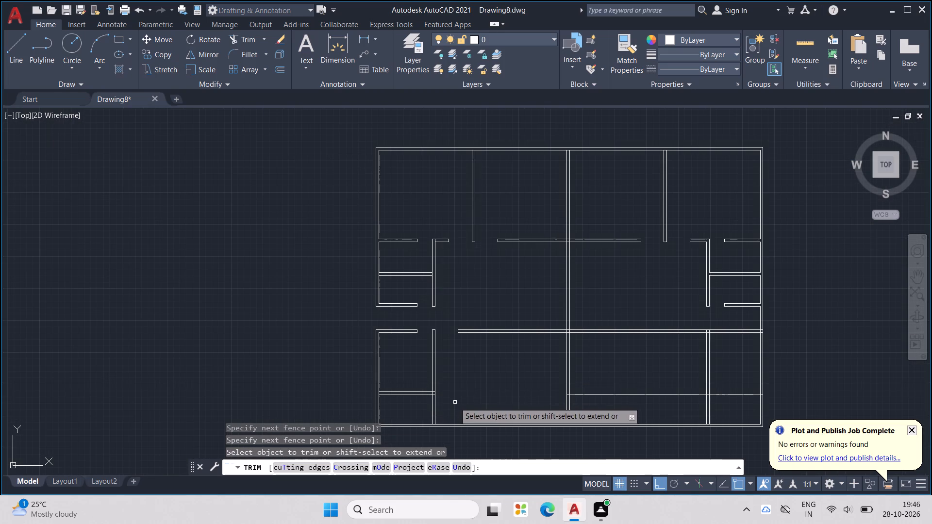
middle_click_drag(457, 400, 457, 363)
key("Escape")
key("Escape")
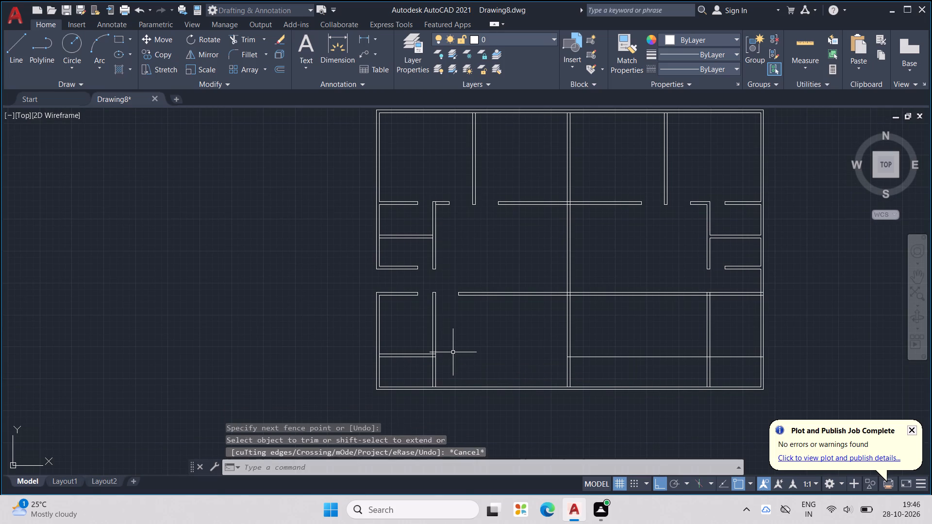
Draw a line 2' down the partition's right face from the cross wall's lower line, and left across the partition as a jamb.
key("Escape")
key("Escape")
key("l")
key("Return")
scroll(450, 352, "up", 2)
middle_click_drag(450, 352, 489, 350)
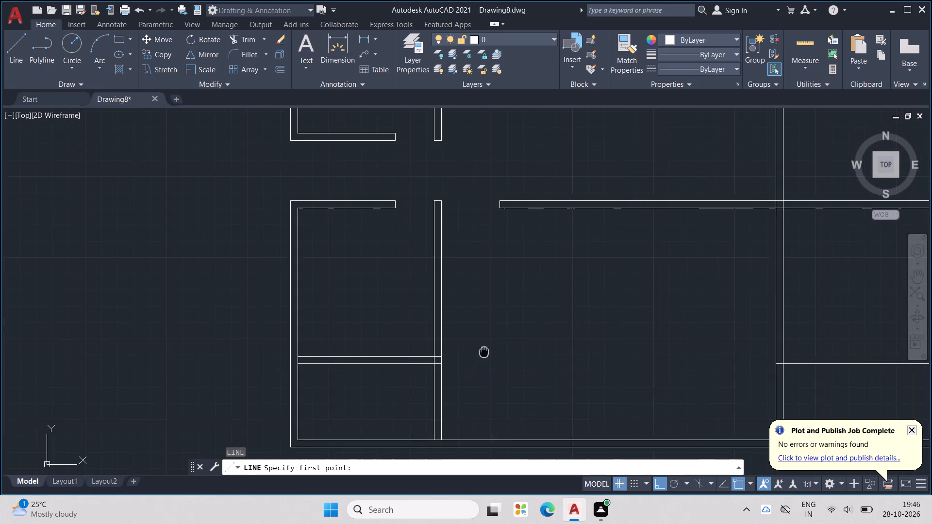
middle_click_drag(489, 350, 505, 347)
scroll(475, 366, "up", 2)
left_click(439, 353)
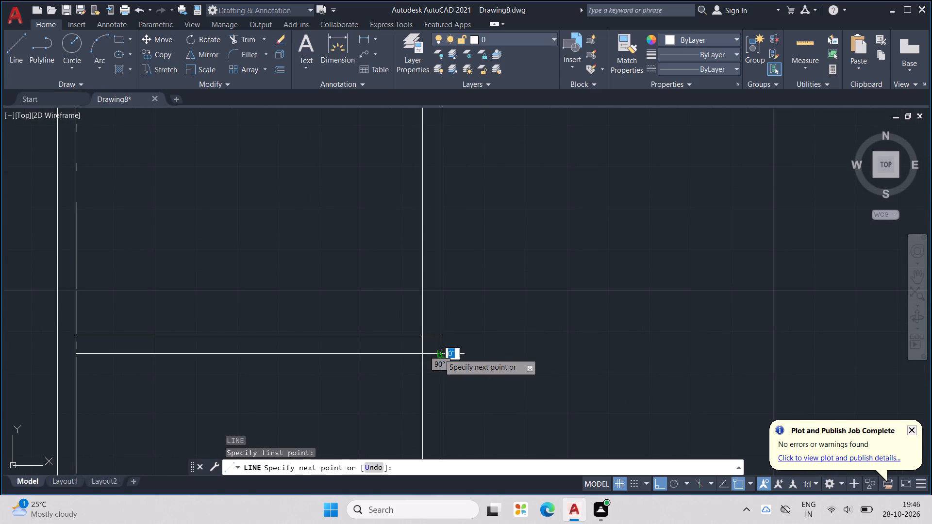
type("2'")
key("Return")
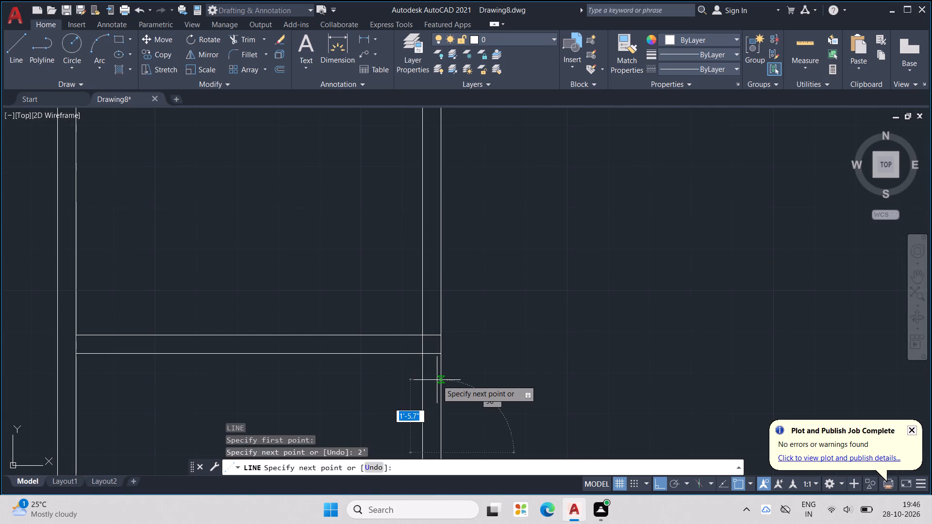
scroll(436, 360, "down", 1)
middle_click_drag(436, 360, 438, 281)
left_click(391, 326)
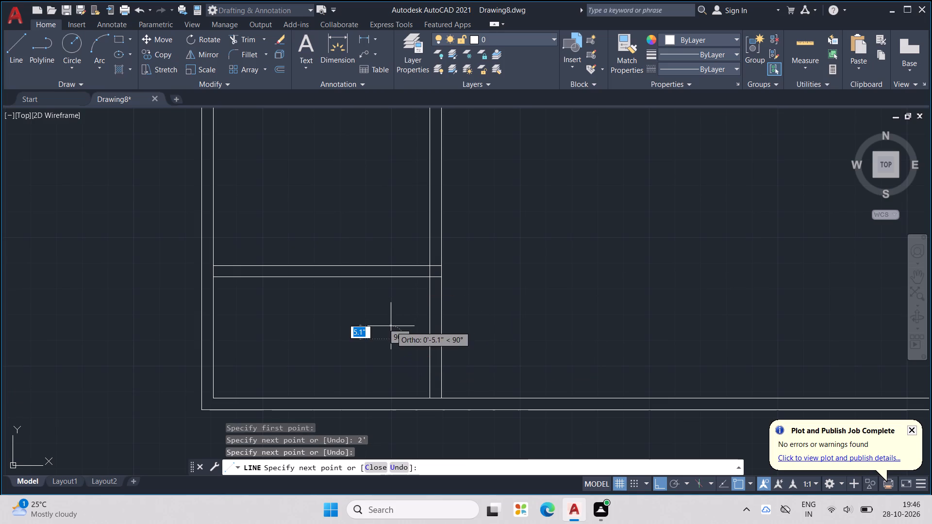
key("Escape")
key("Escape")
key("Escape")
Trim the partition lines between the cross wall and new jamb to open the 2' doorway, and trim the jamb's excess.
type("YR")
key("BackSpace")
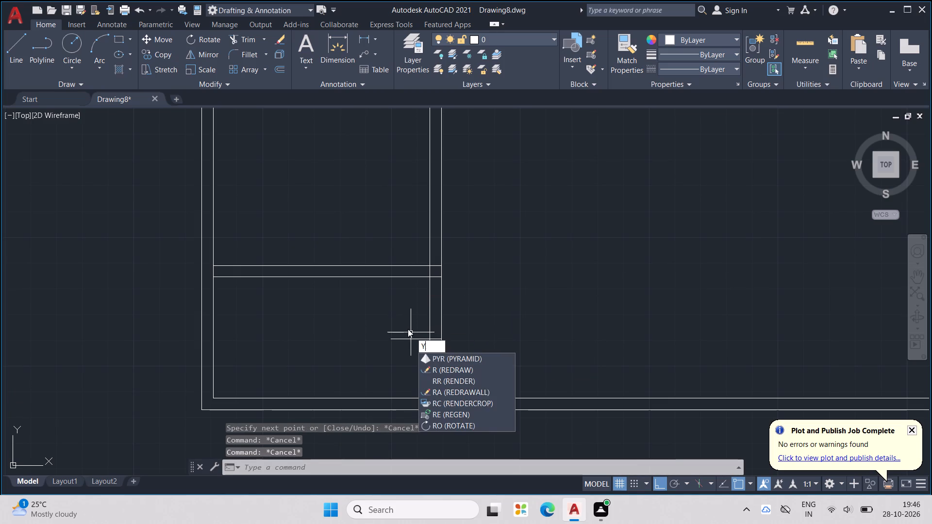
key("BackSpace")
type("TR")
key("Return")
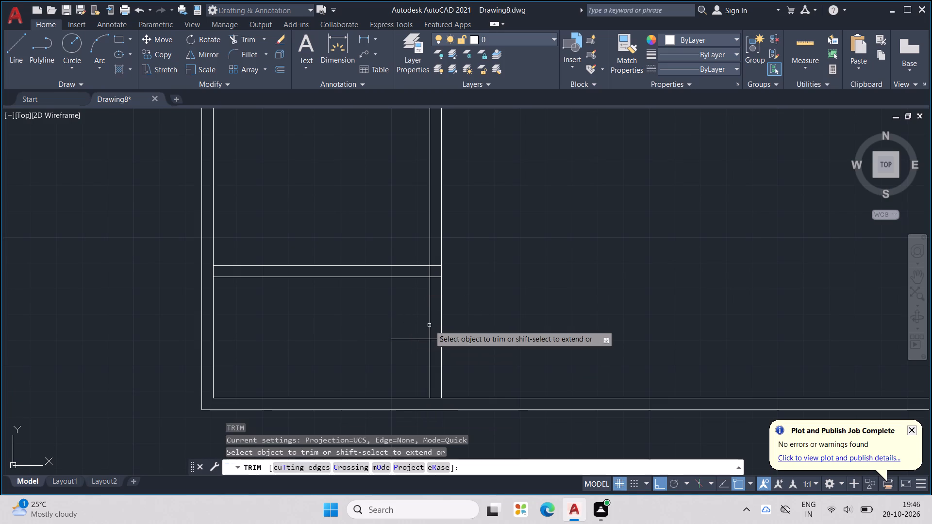
left_click_drag(455, 318, 420, 314)
left_click_drag(420, 313, 420, 351)
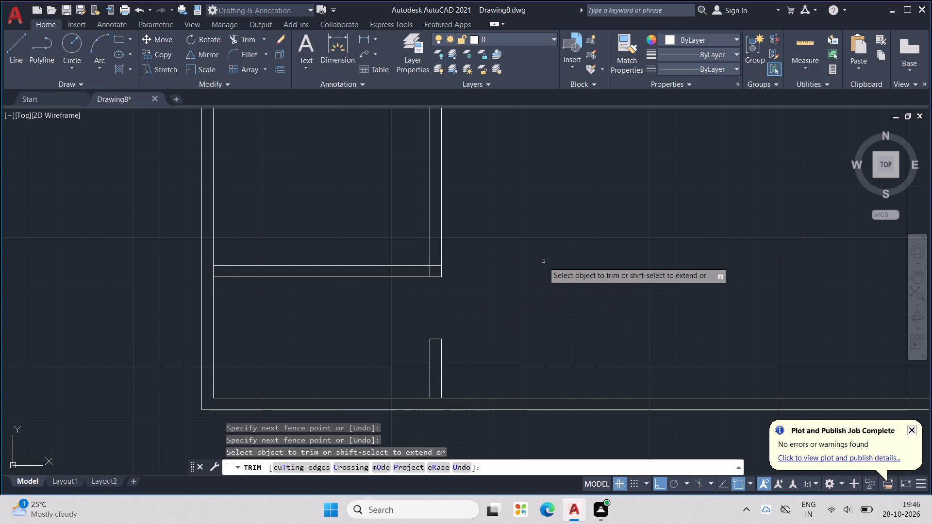
Trim the overlapping lines where the lower left cross wall meets the partition and the left outer wall.
middle_click_drag(545, 262, 569, 311)
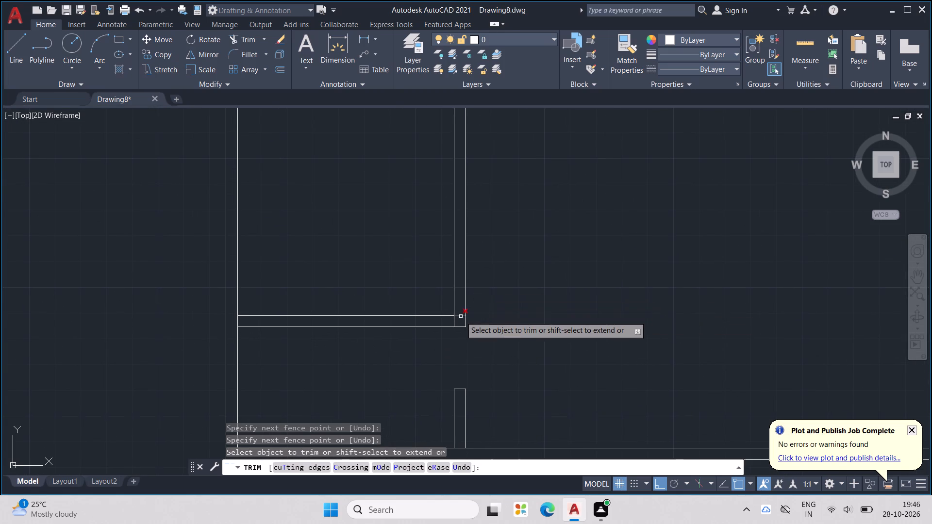
scroll(461, 316, "up", 2)
left_click(461, 316)
left_click_drag(447, 325, 426, 330)
scroll(426, 327, "down", 3)
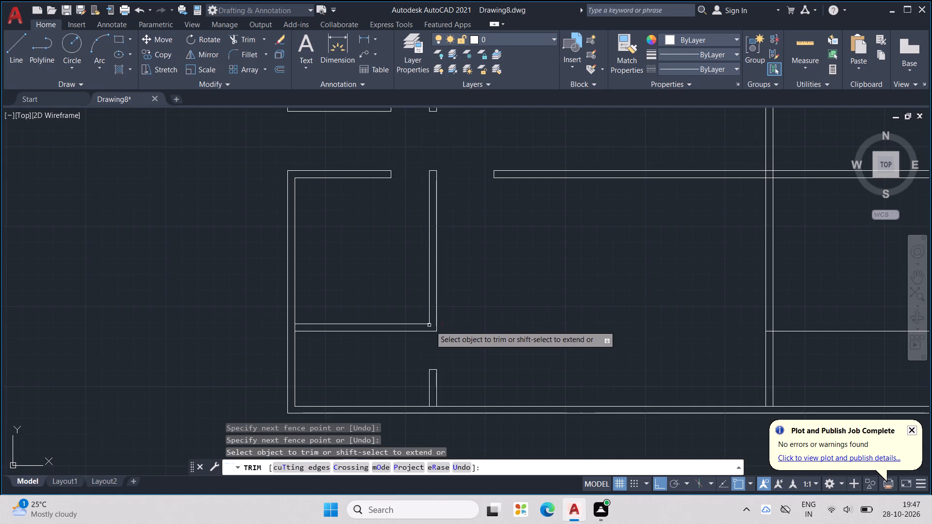
middle_click_drag(477, 334, 569, 333)
scroll(482, 335, "down", 1)
scroll(445, 328, "up", 3)
left_click_drag(457, 322, 445, 321)
scroll(444, 321, "down", 3)
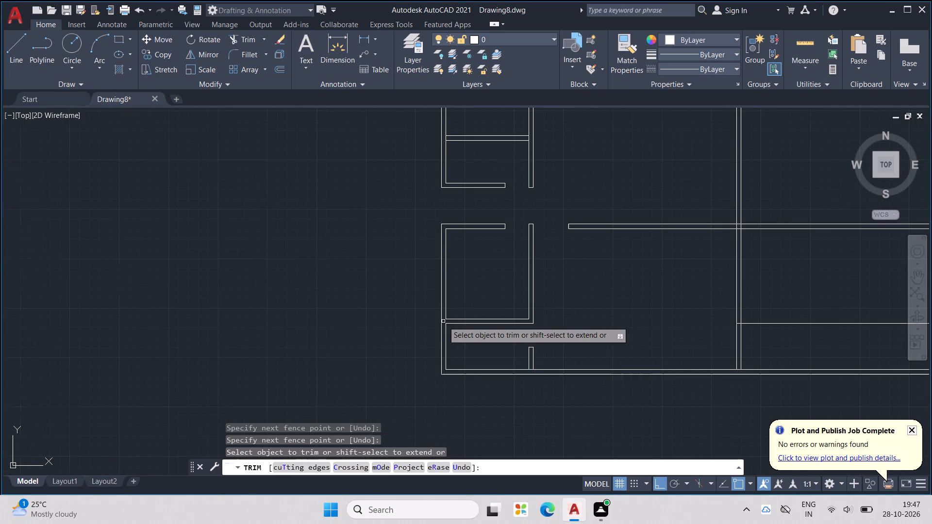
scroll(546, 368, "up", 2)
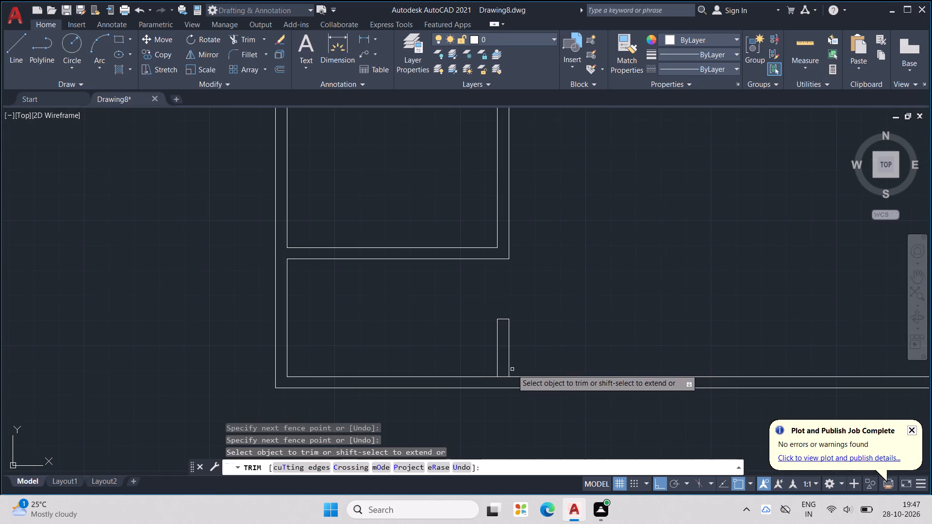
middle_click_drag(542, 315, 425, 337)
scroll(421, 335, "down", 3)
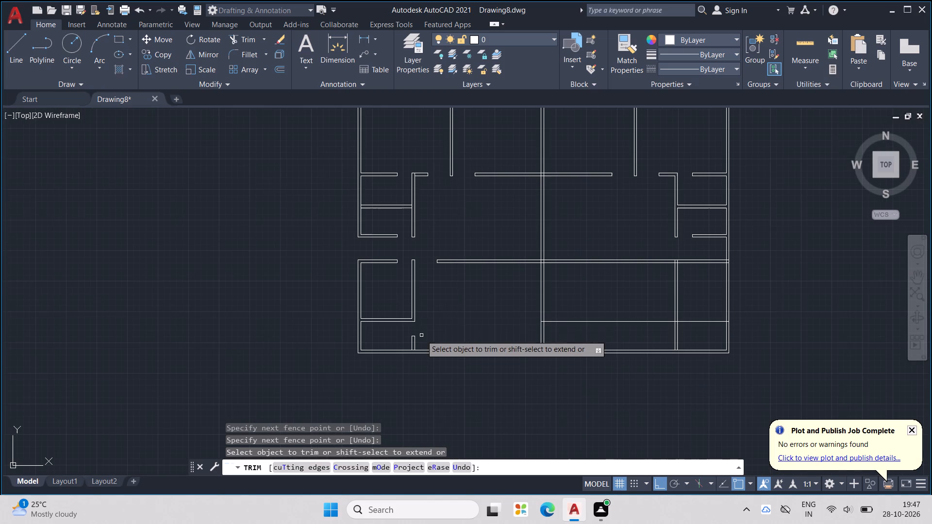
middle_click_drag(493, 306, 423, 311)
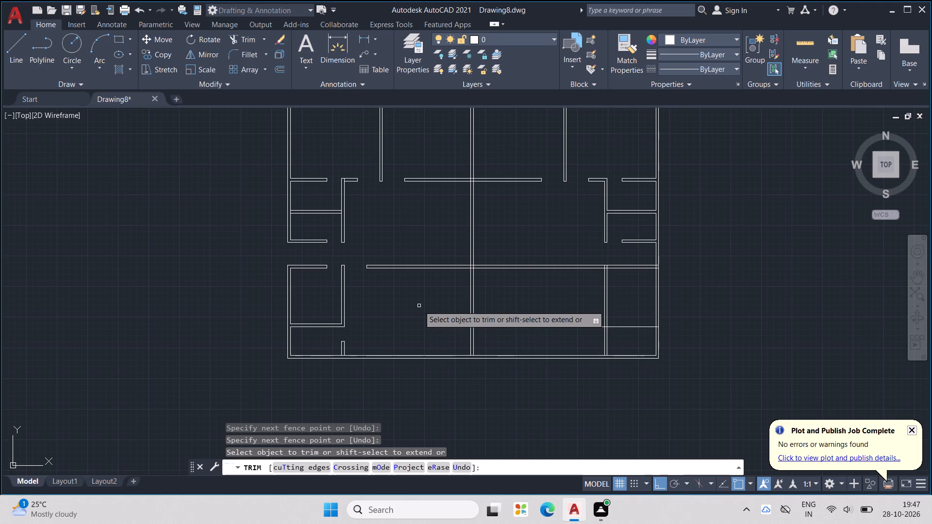
Offset the inner faces of the lower left and lower right partitions 13' toward the plan's centre.
key("Escape")
key("Escape")
key("Escape")
key("Escape")
key("Escape")
key("Escape")
key("Escape")
key("Escape")
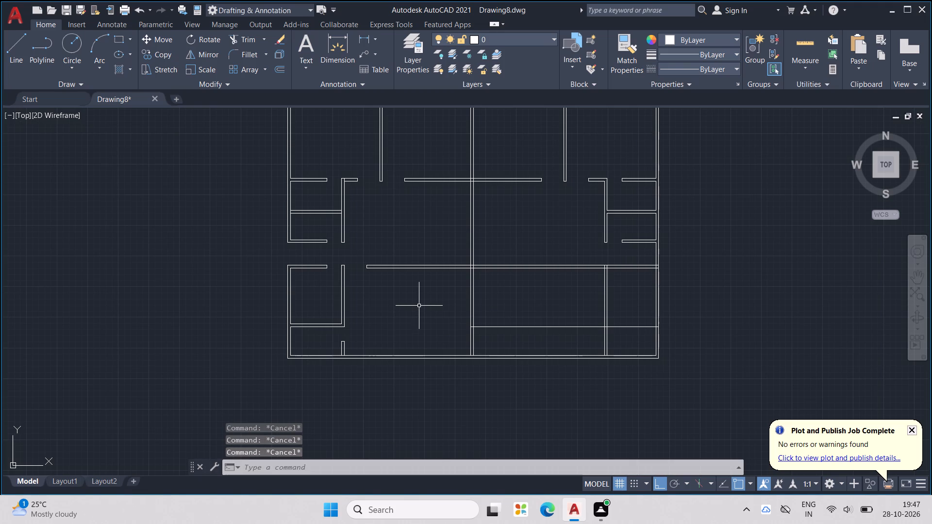
type("OFF")
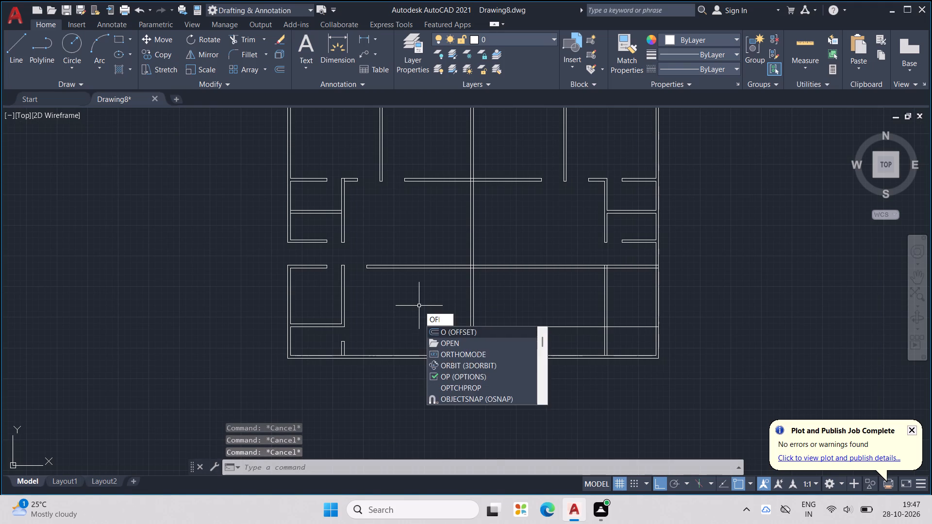
key("Return")
type("13'")
key("Return")
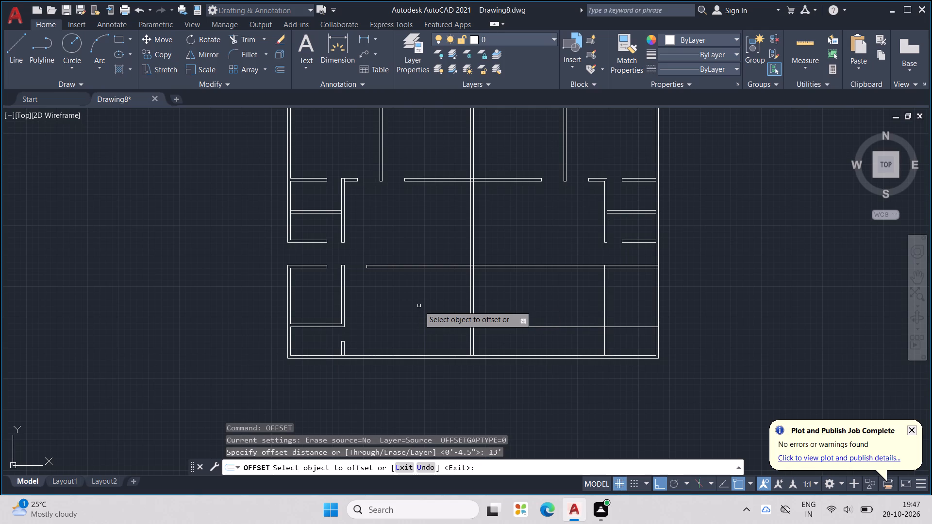
left_click(345, 303)
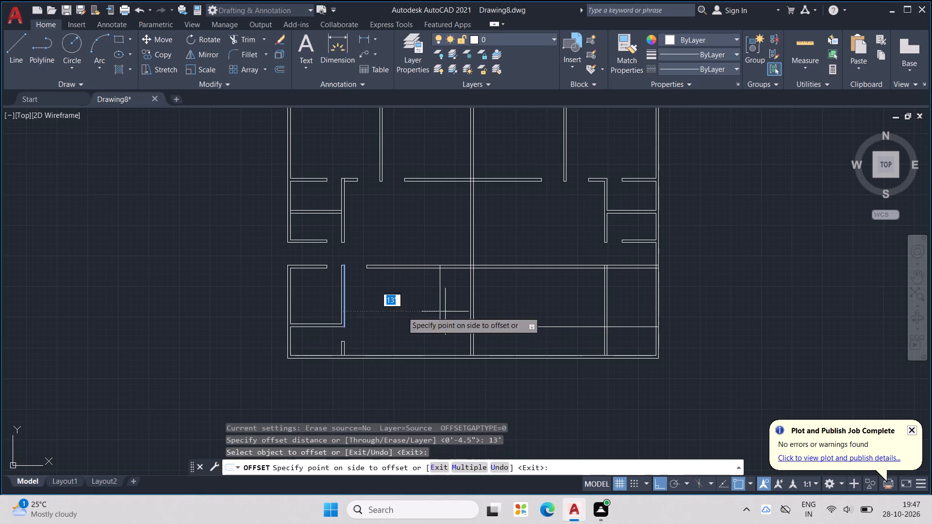
left_click(458, 313)
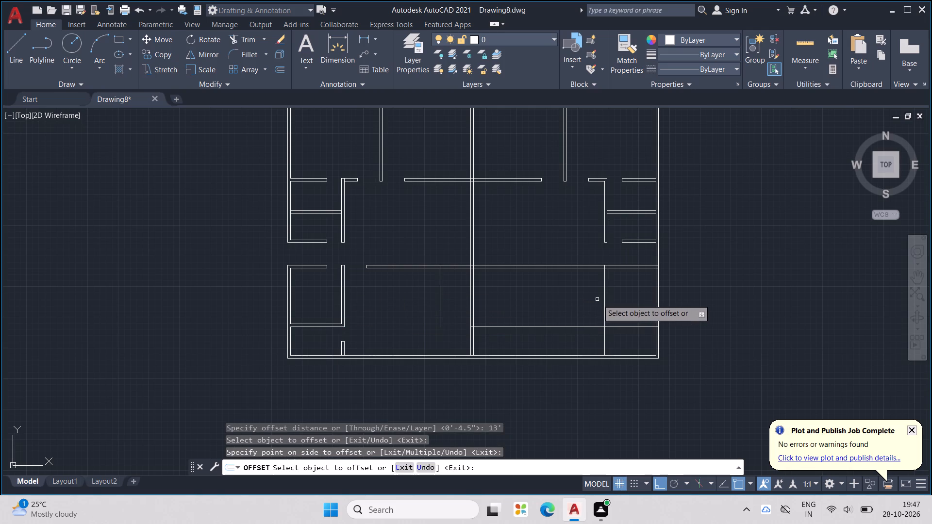
middle_click_drag(599, 299, 553, 301)
left_click(558, 302)
left_click(475, 308)
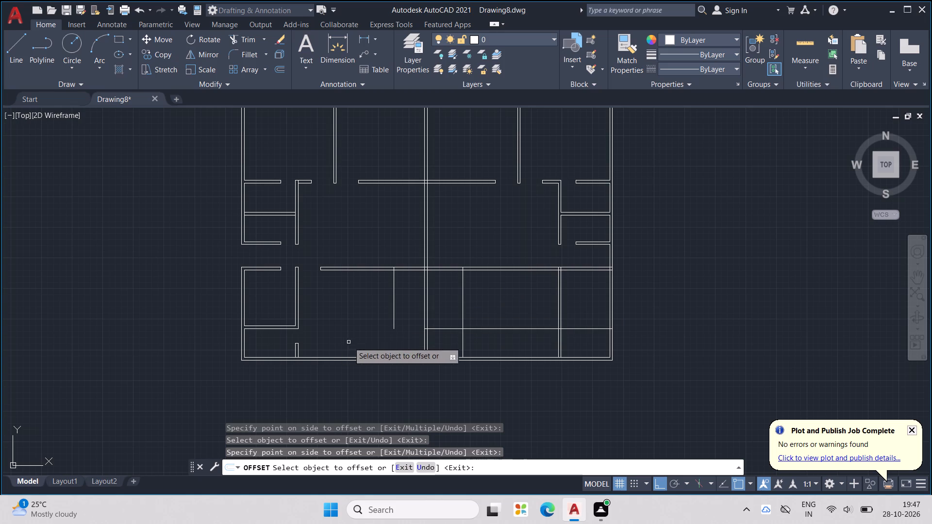
key("Escape")
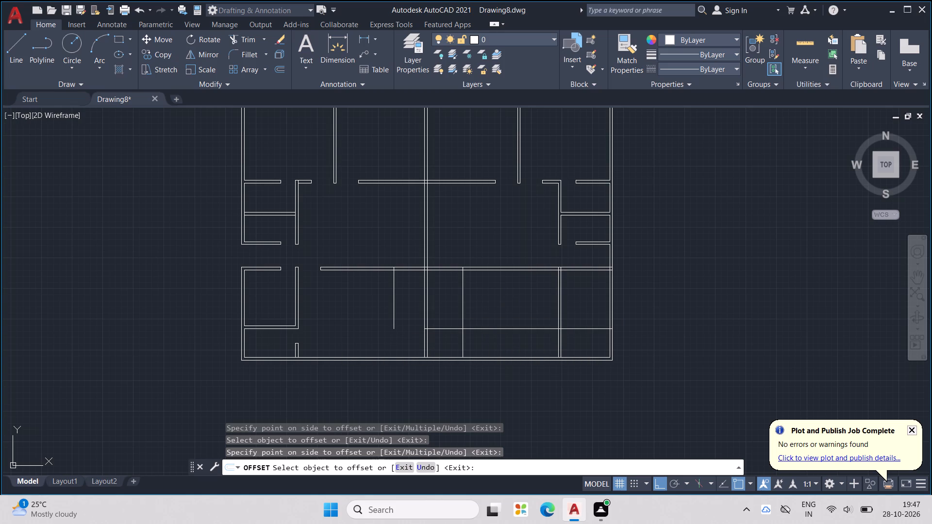
key("Escape")
key("Escape")
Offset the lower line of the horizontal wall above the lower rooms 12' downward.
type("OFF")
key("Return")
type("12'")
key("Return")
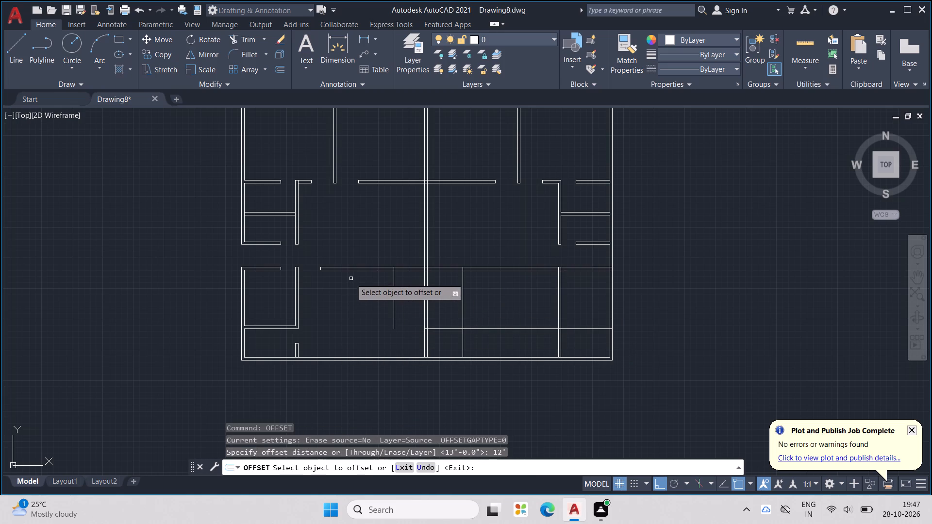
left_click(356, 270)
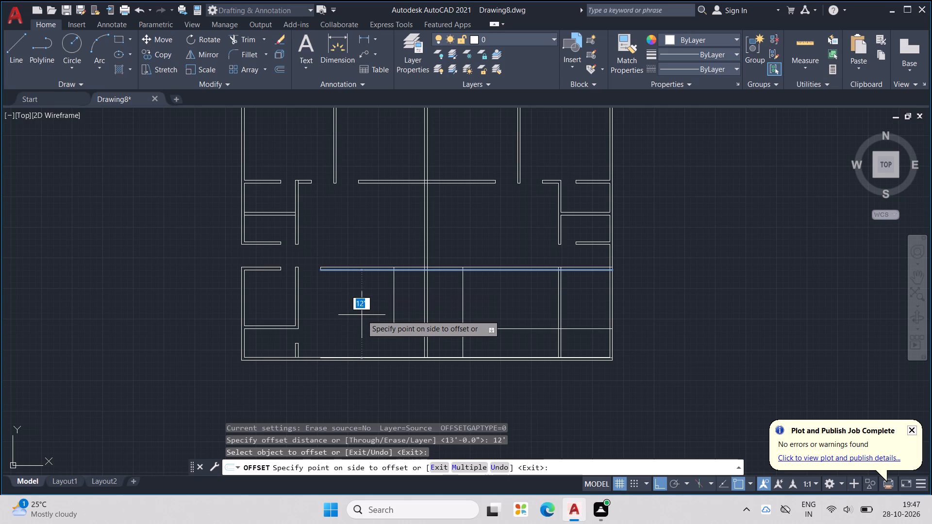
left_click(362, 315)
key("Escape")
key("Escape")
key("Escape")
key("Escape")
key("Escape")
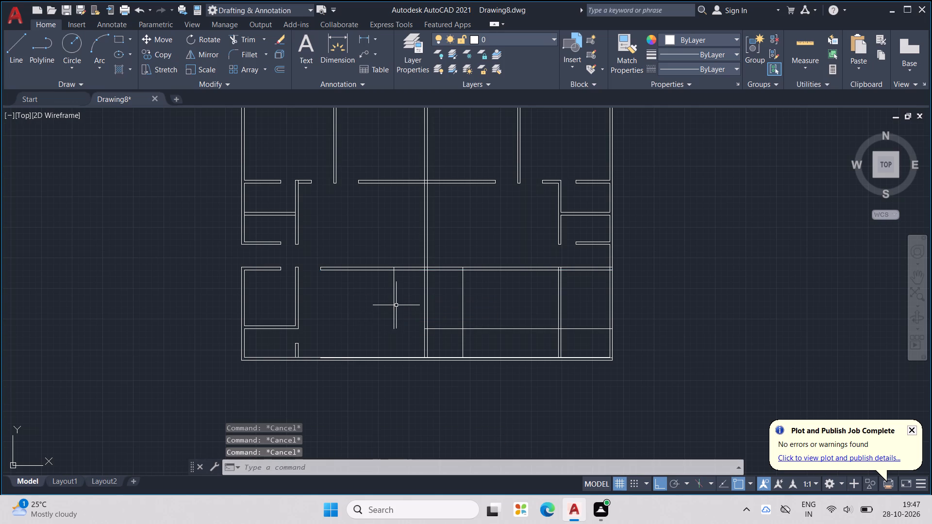
Extend the new vertical line left of the central wall down to the bottom wall.
type("EX")
key("Return")
left_click_drag(397, 316, 363, 310)
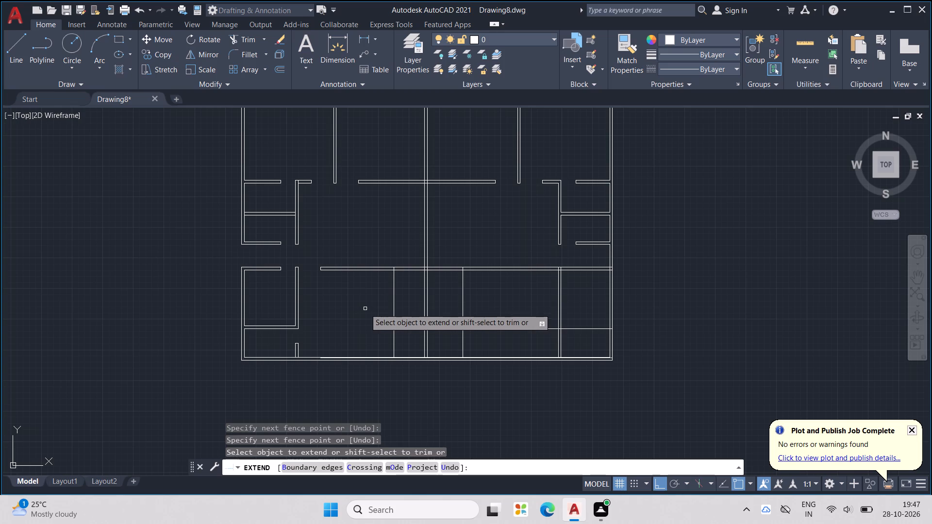
key("Escape")
key("Escape")
key("Escape")
key("Escape")
key("Escape")
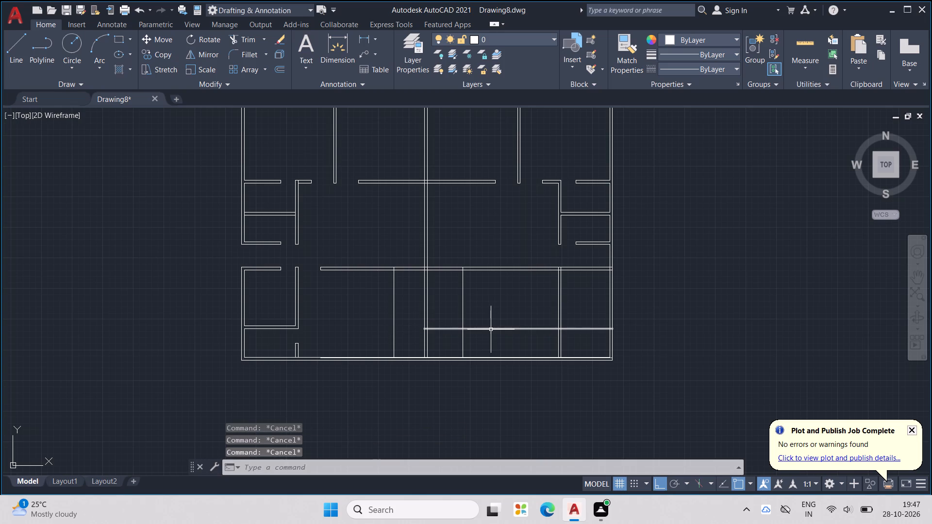
Trim the lower horizontal line from the central wall to the lower right partition, keeping only the part in the lower right room.
type("TR")
key("Return")
left_click(492, 330)
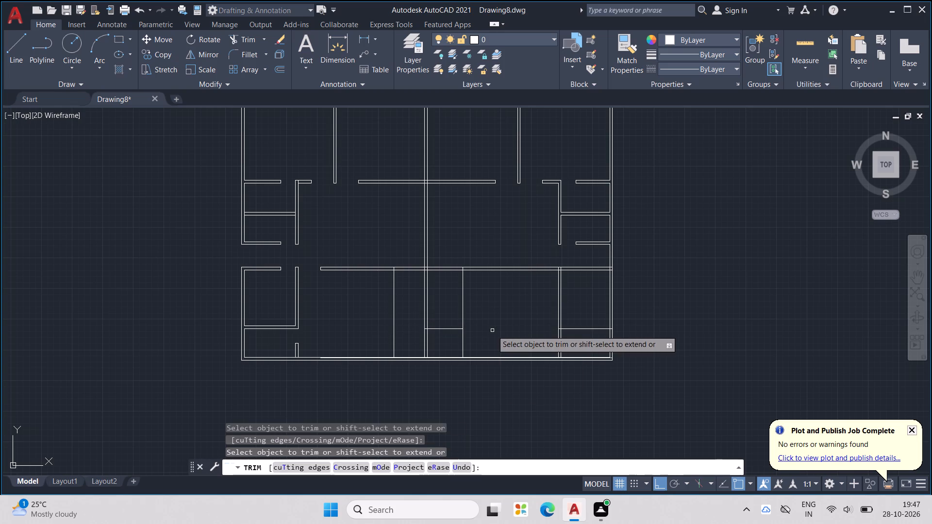
scroll(444, 328, "up", 2)
left_click_drag(444, 328, 444, 338)
scroll(370, 338, "up", 1)
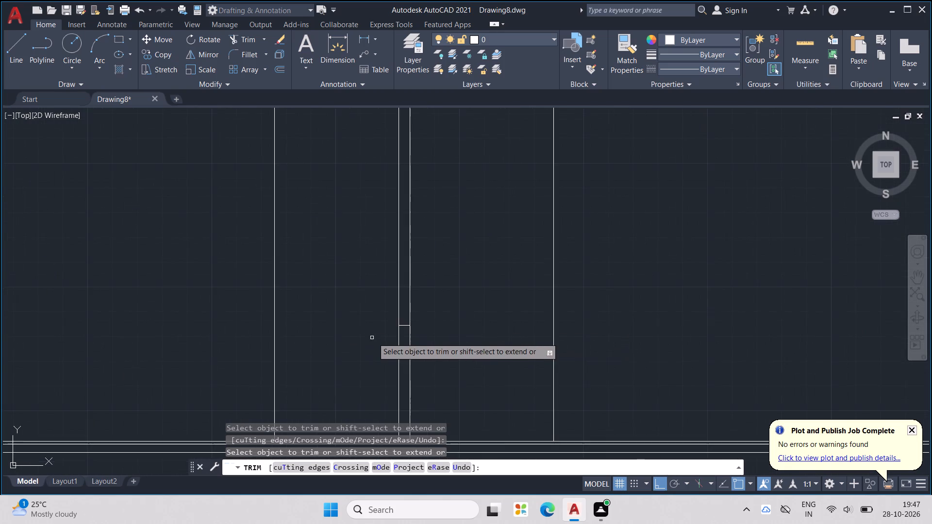
scroll(383, 335, "up", 2)
left_click(431, 312)
scroll(431, 312, "down", 2)
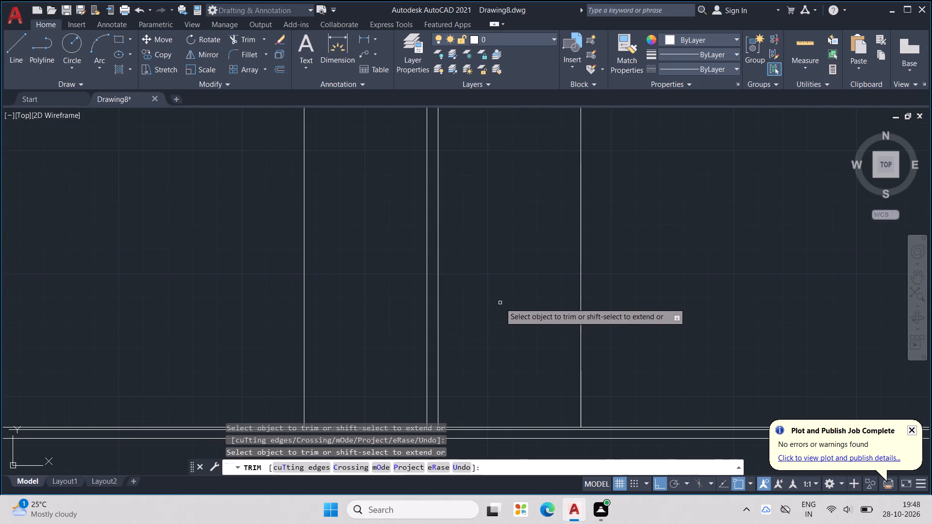
scroll(500, 303, "down", 3)
middle_click_drag(559, 297, 449, 299)
scroll(496, 304, "up", 1)
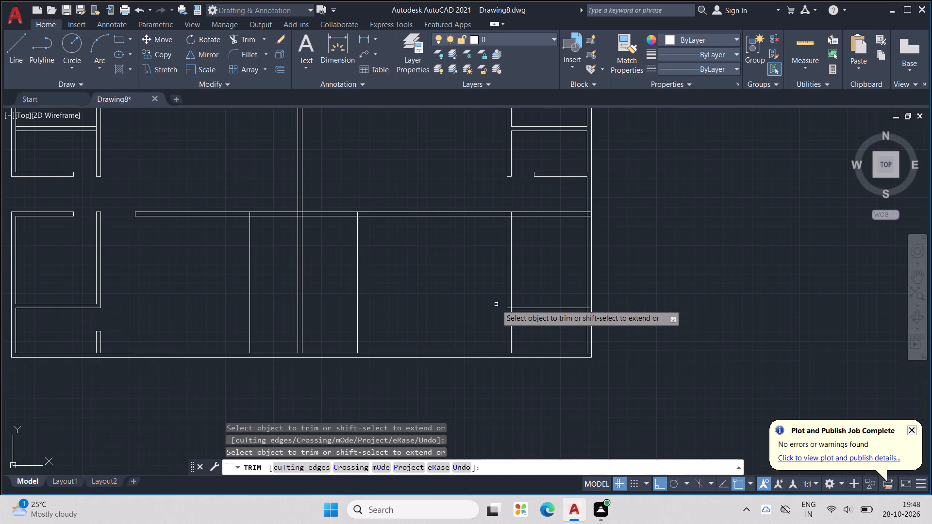
key("Escape")
key("Escape")
key("Escape")
key("Escape")
key("Escape")
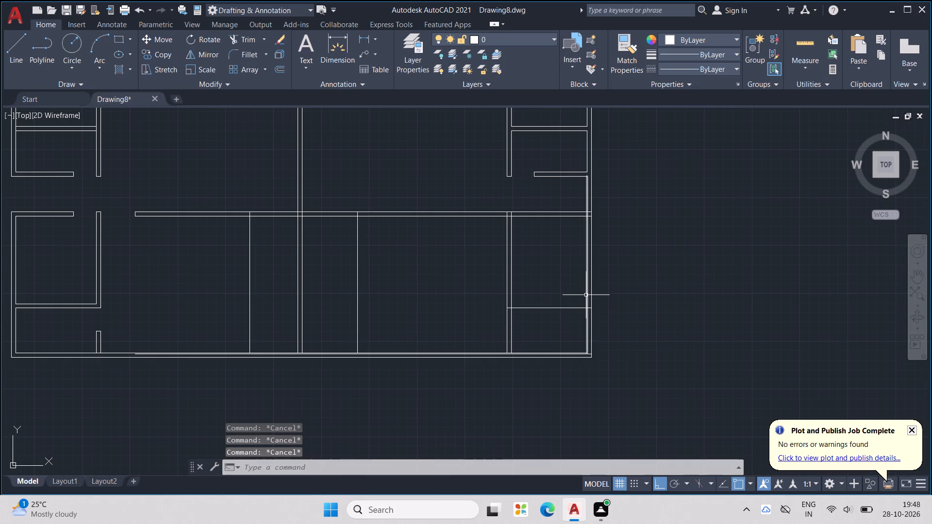
Offset the remaining horizontal line in the lower right room 4.5" downward to form the cross wall.
type("OFF")
key("Return")
type("4.5\"")
key("Return")
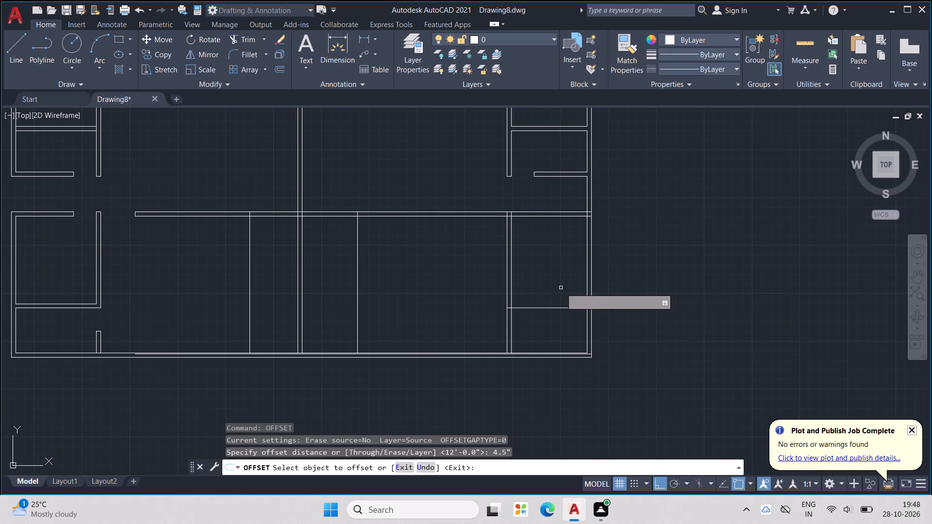
scroll(550, 308, "up", 1)
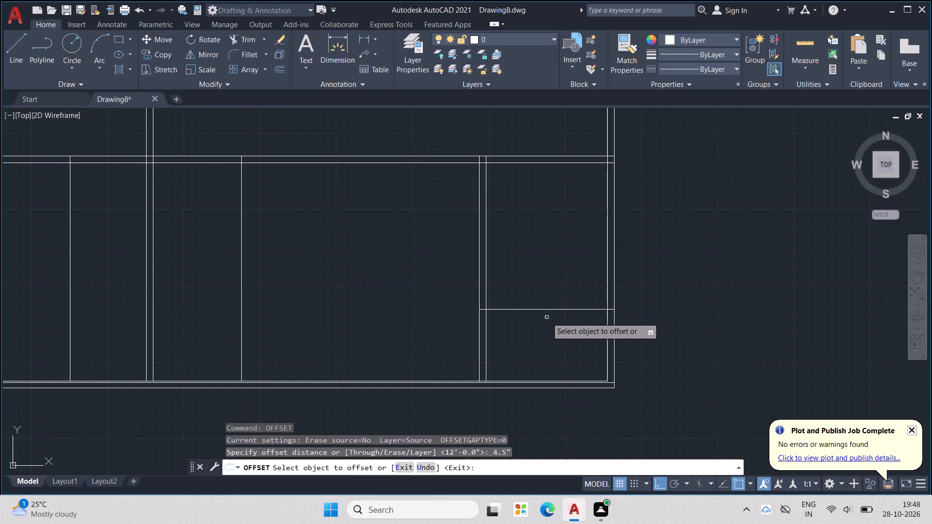
left_click(542, 310)
left_click(549, 329)
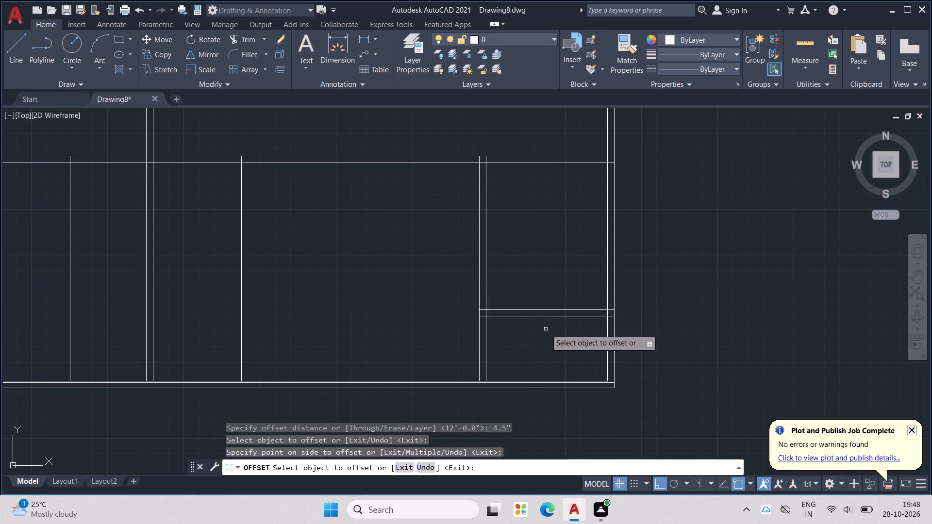
key("Escape")
key("Escape")
key("Escape")
key("Escape")
key("Escape")
key("Escape")
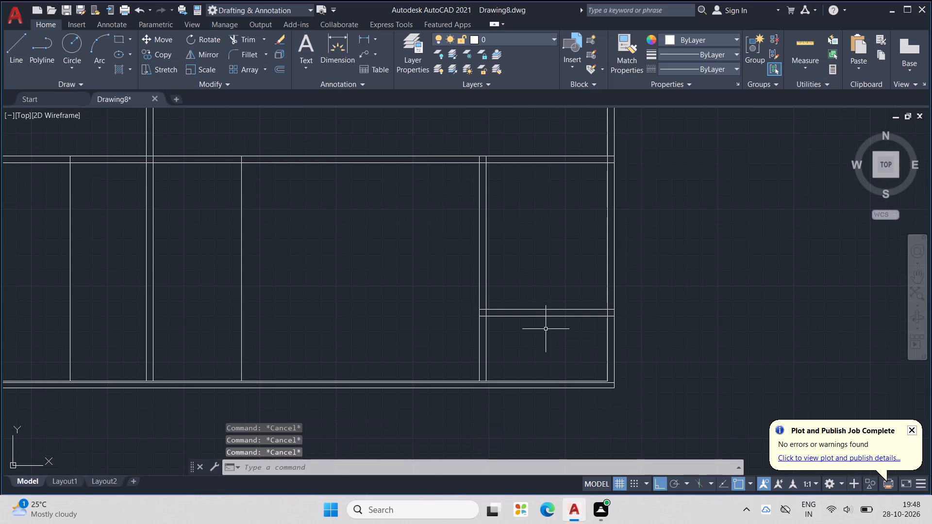
Draw a line 2' down the lower right partition's right face from the cross wall's lower line, and left across the partition as a jamb.
key("l")
key("Return")
scroll(533, 309, "up", 2)
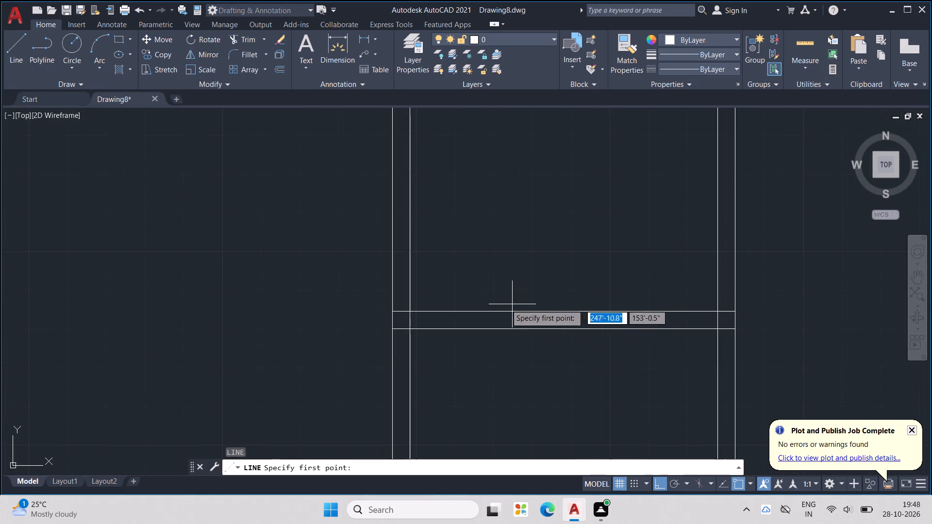
middle_click_drag(439, 357, 494, 357)
left_click(464, 330)
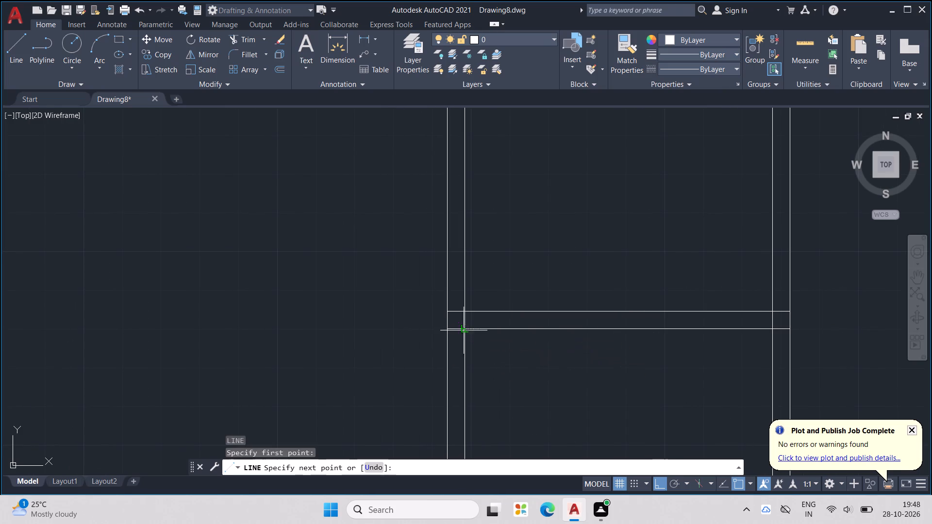
type("2'")
key("Return")
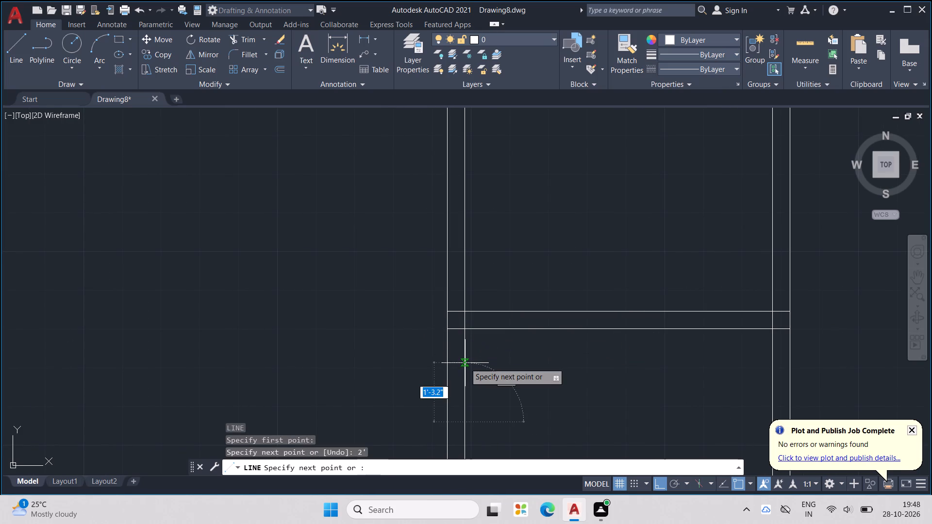
middle_click_drag(426, 371, 462, 274)
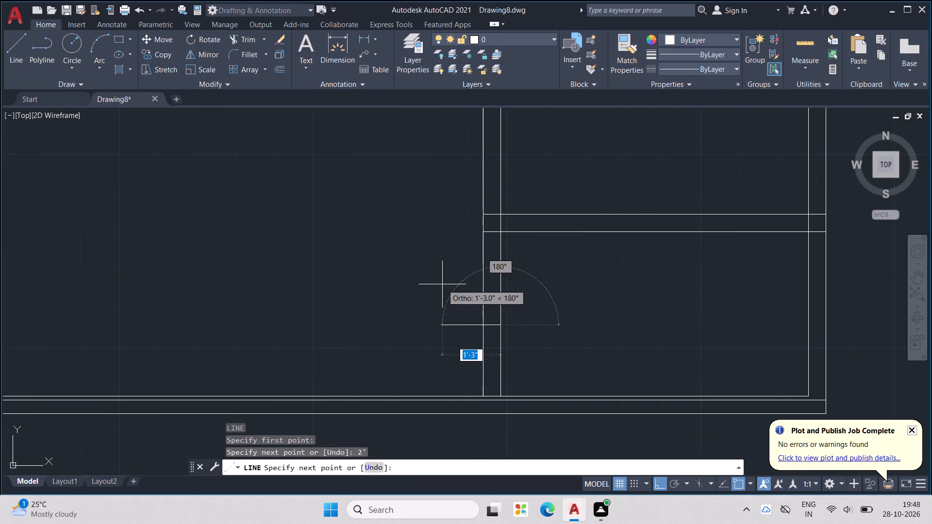
left_click(442, 284)
key("Escape")
key("Escape")
key("Escape")
Trim the right partition lines between the cross wall and new jamb to open the 2' doorway, and trim the jamb's excess.
type("TR")
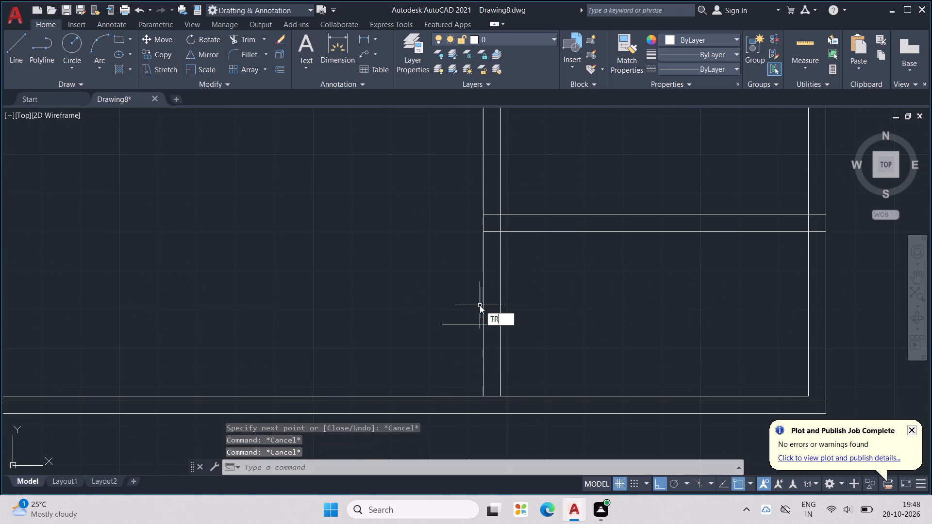
key("Return")
left_click_drag(514, 295, 461, 287)
left_click_drag(458, 298, 466, 336)
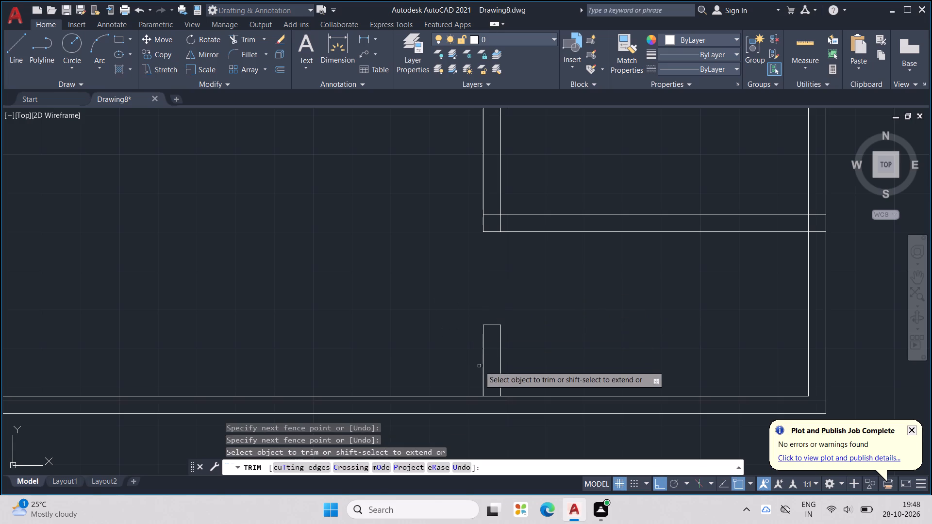
Trim the extra horizontal line inside the bottom wall and the wall's inner line across the base of the right partition stub.
left_click(719, 399)
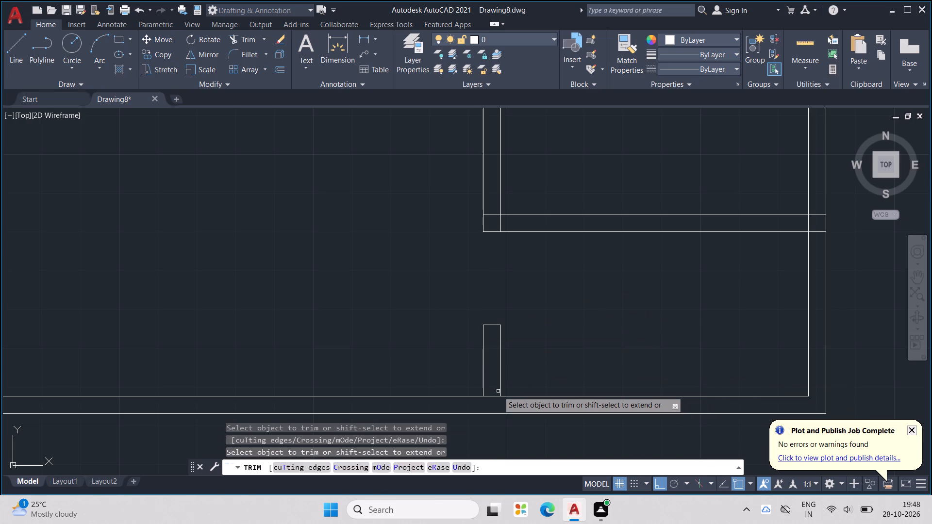
left_click(498, 391)
left_click(495, 399)
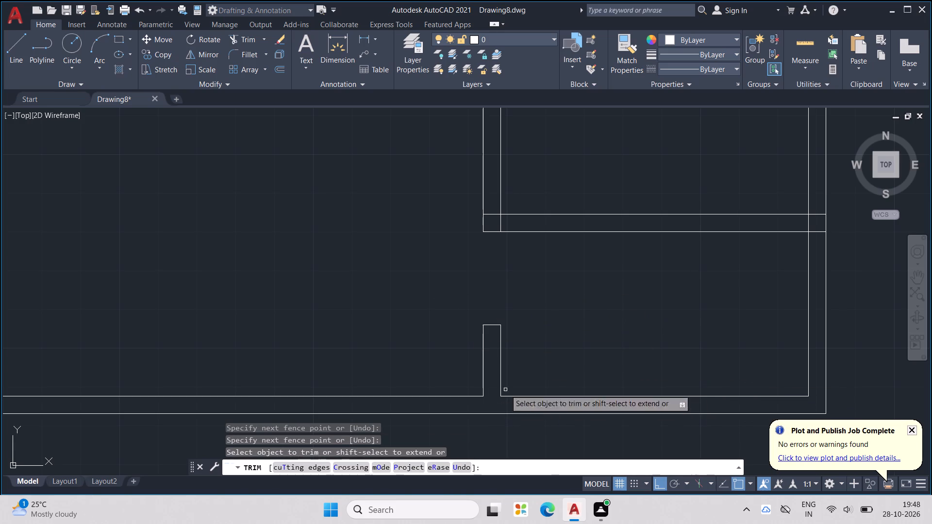
Trim the overlapping lines where the lower right cross wall meets the right outer wall and the partition.
middle_click_drag(577, 319, 525, 405)
scroll(793, 297, "up", 1)
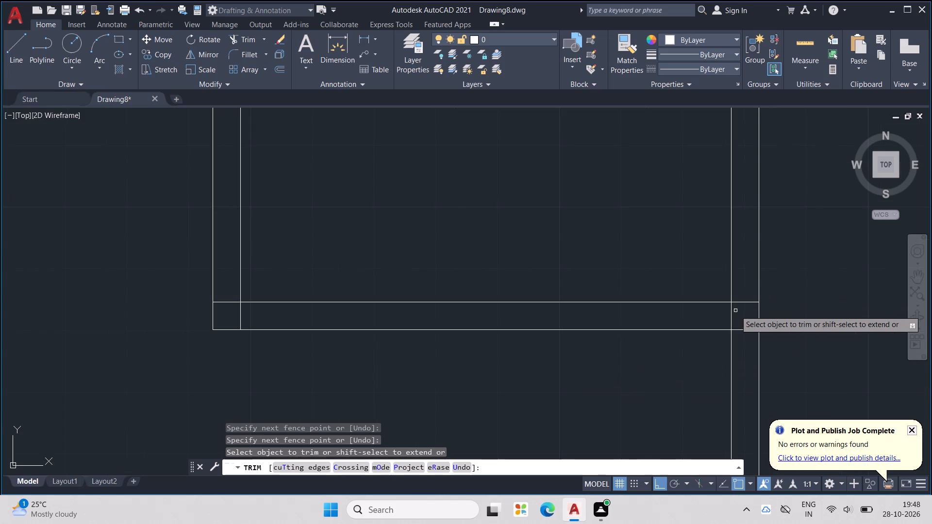
left_click(729, 308)
left_click(745, 295)
left_click_drag(745, 326, 748, 340)
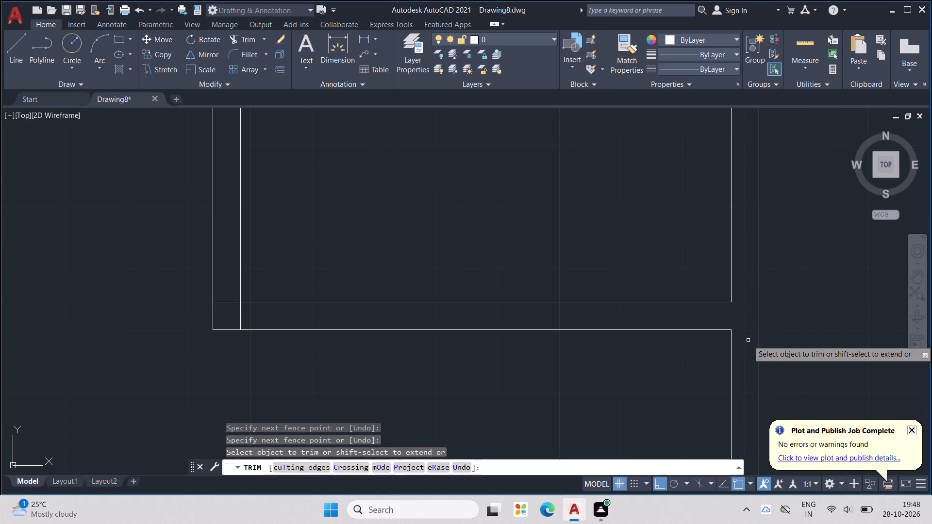
scroll(748, 340, "down", 3)
scroll(496, 345, "up", 2)
scroll(643, 295, "up", 1)
left_click_drag(604, 275, 618, 308)
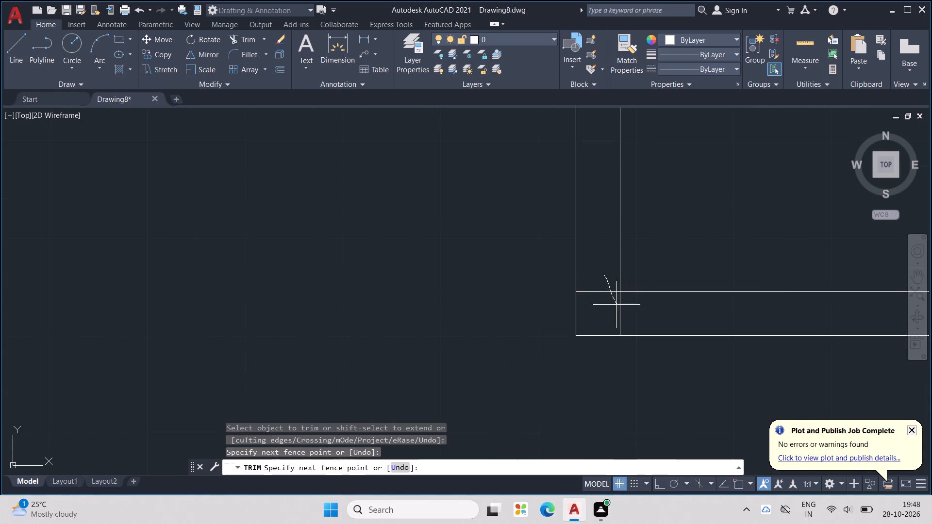
left_click_drag(618, 308, 631, 322)
scroll(555, 273, "down", 5)
middle_click_drag(484, 273, 556, 335)
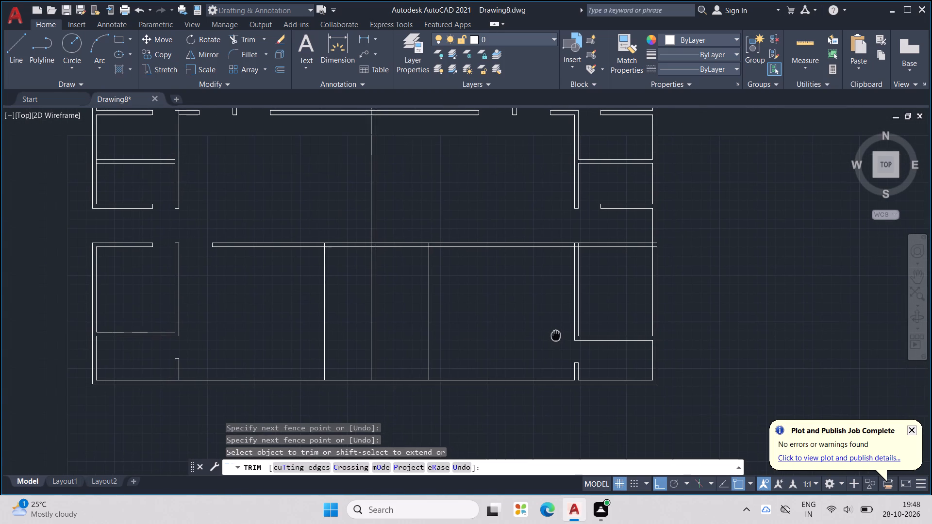
middle_click_drag(556, 335, 555, 339)
key("Escape")
key("Escape")
key("Escape")
key("Escape")
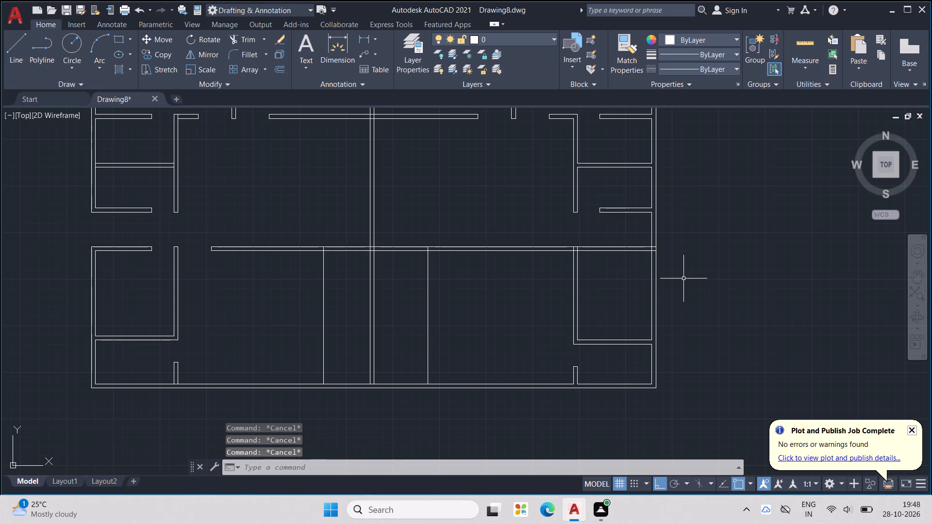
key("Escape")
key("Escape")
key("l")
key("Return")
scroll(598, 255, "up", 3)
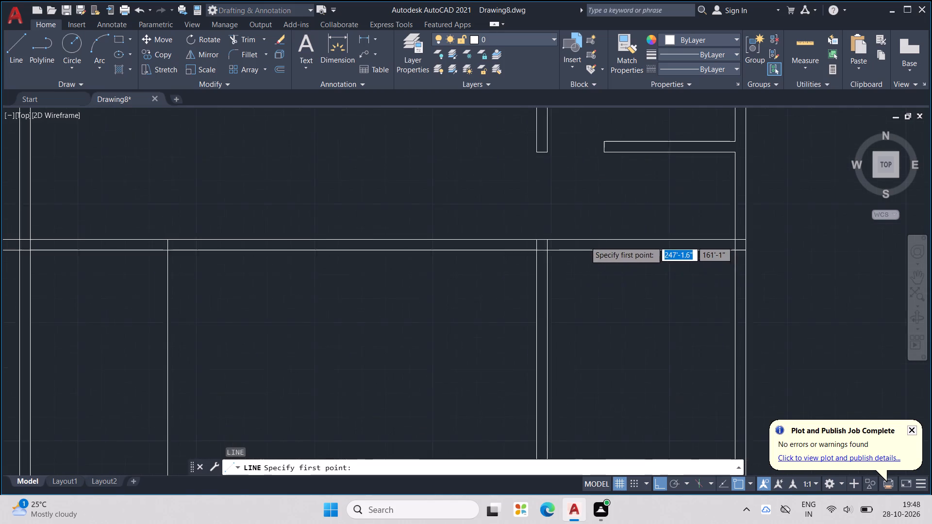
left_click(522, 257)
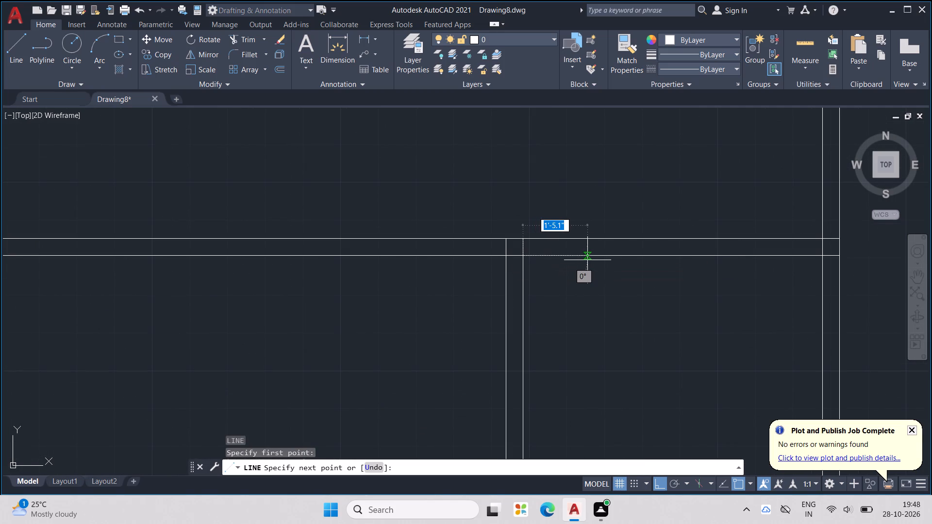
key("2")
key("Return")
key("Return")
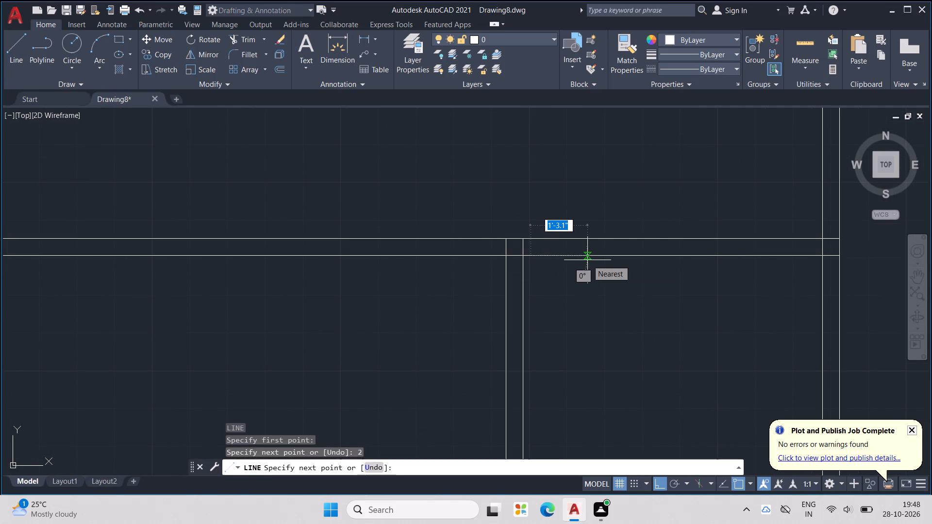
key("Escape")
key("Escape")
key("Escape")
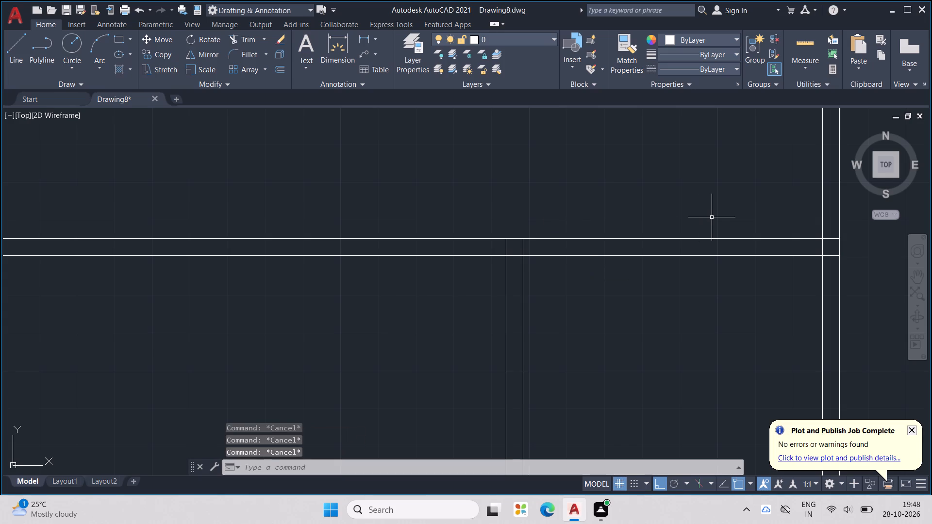
Draw a line 2' right from the lower right partition's right face along the cross wall's lower line, and up across the wall as a jamb.
key("Escape")
key("Escape")
key("l")
key("Return")
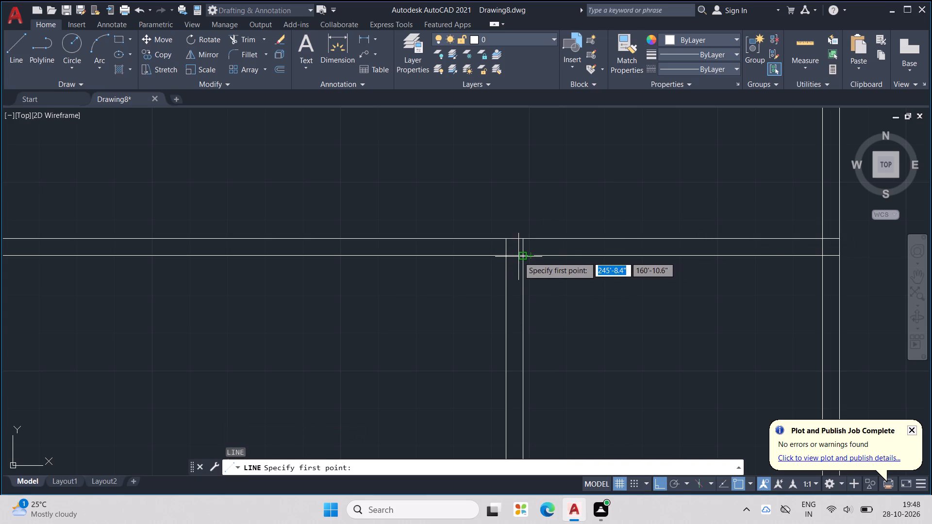
left_click(519, 255)
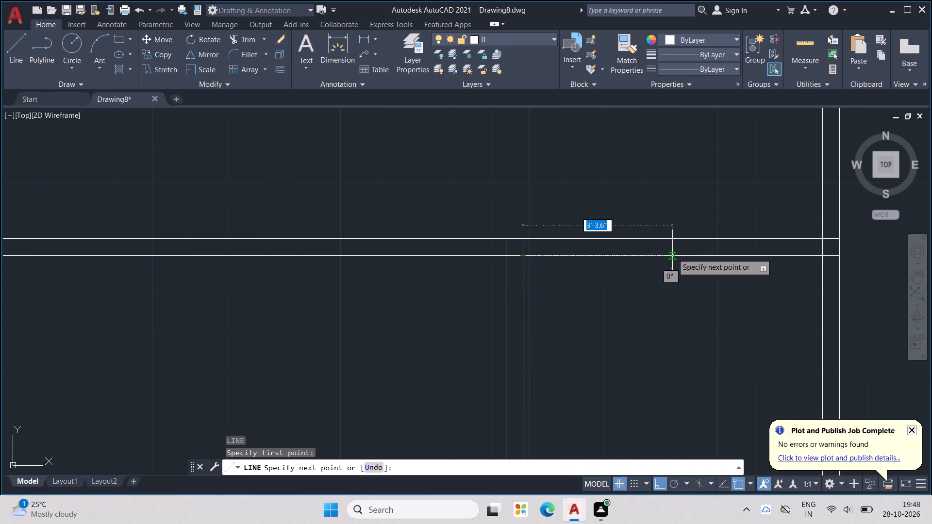
type("2'")
key("Return")
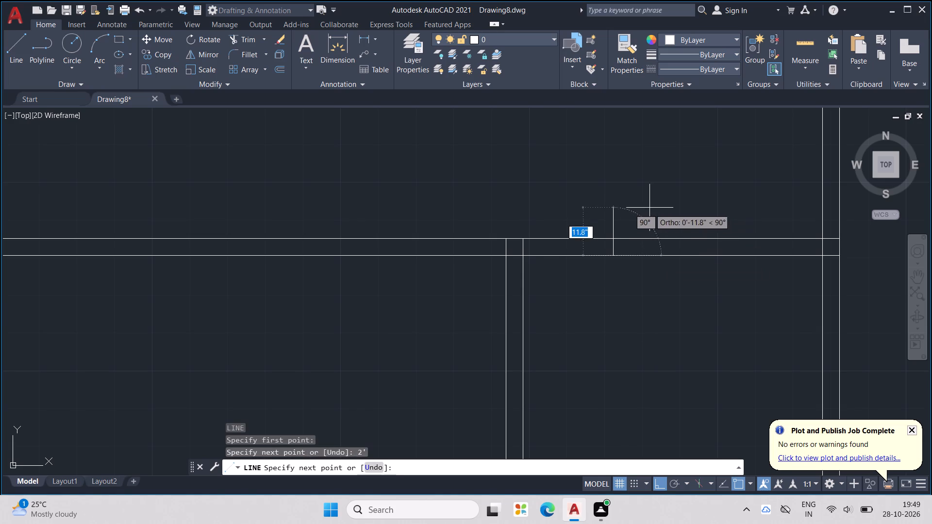
left_click(646, 201)
key("Escape")
key("Escape")
key("Escape")
key("Escape")
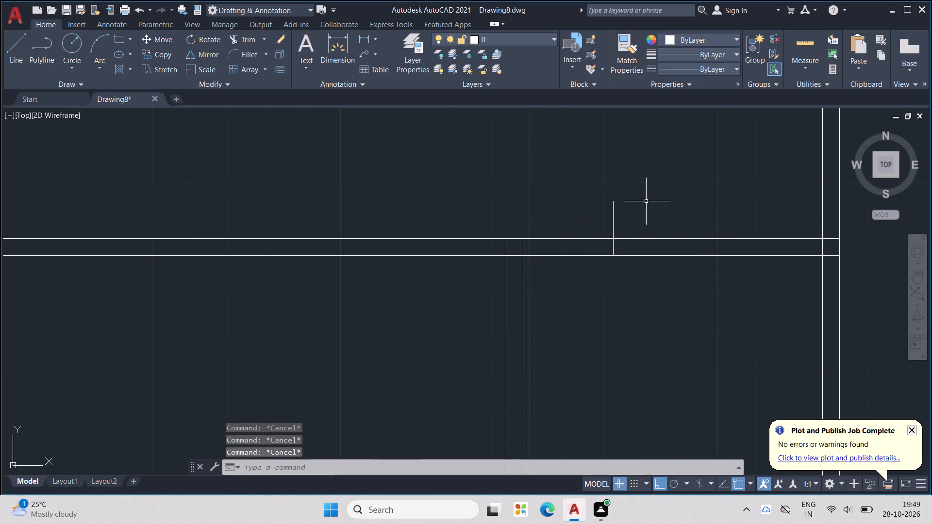
Trim the cross wall lines between the right partition and new jamb to open the 2' doorway, and trim the excess jamb and stub lines.
type("TR")
key("Return")
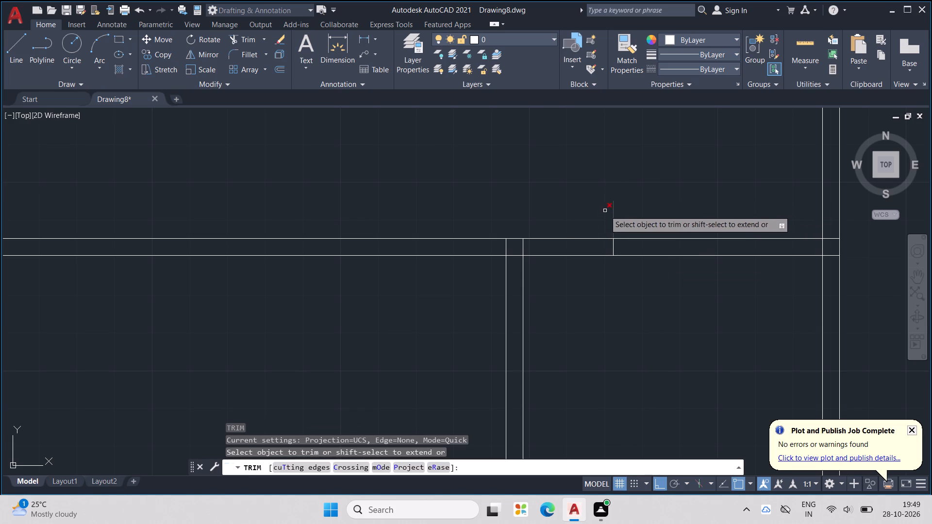
left_click_drag(574, 199, 577, 287)
left_click_drag(598, 222, 647, 221)
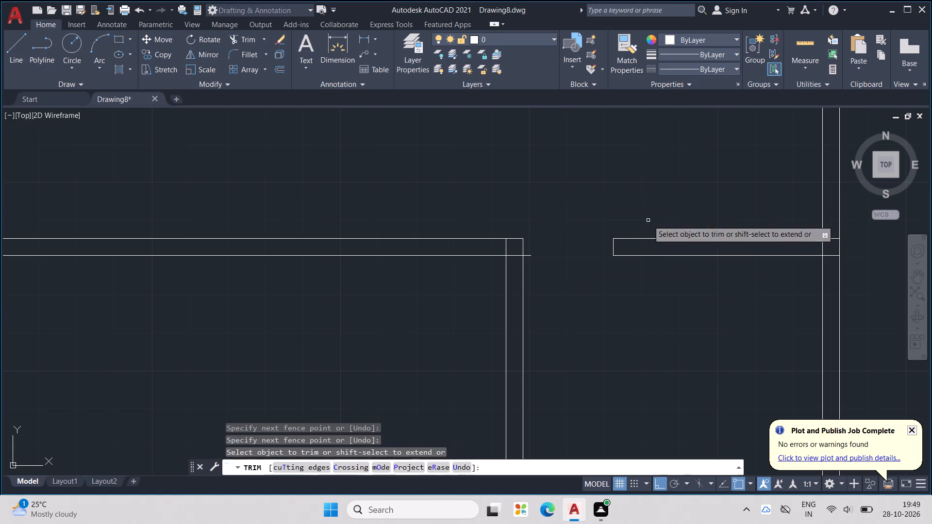
scroll(550, 256, "up", 1)
left_click(515, 257)
scroll(538, 240, "down", 3)
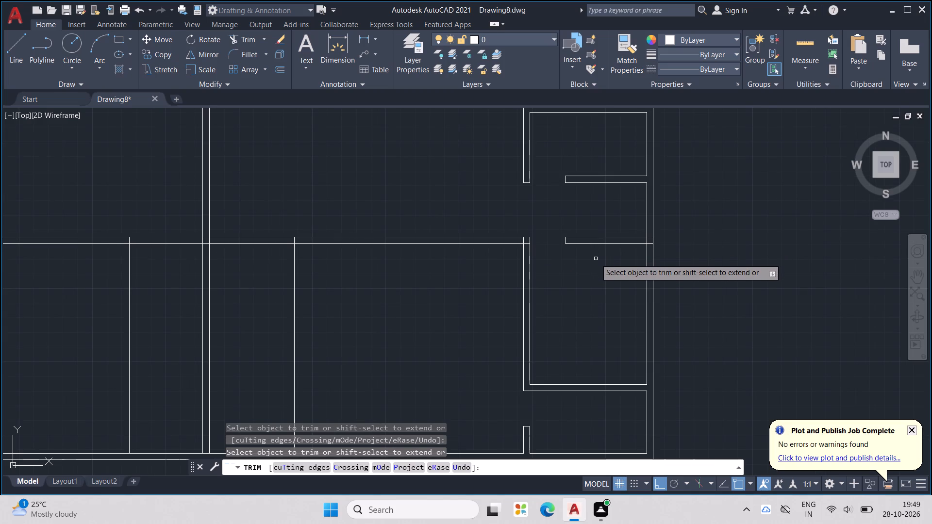
key("Escape")
key("Escape")
key("Escape")
Draw a line 3' left from the right partition's left face along the cross wall's lower line, and up to its upper line as a jamb.
key("l")
key("Return")
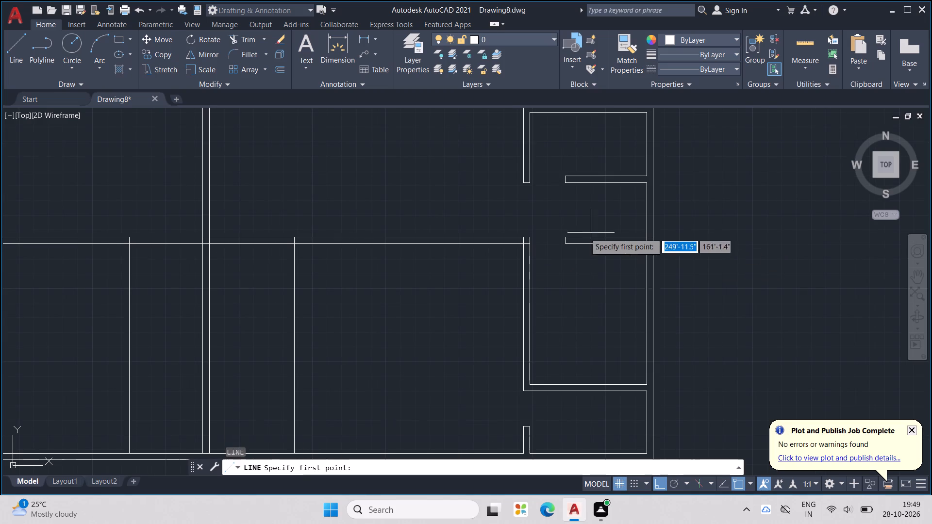
scroll(558, 240, "up", 1)
left_click(499, 247)
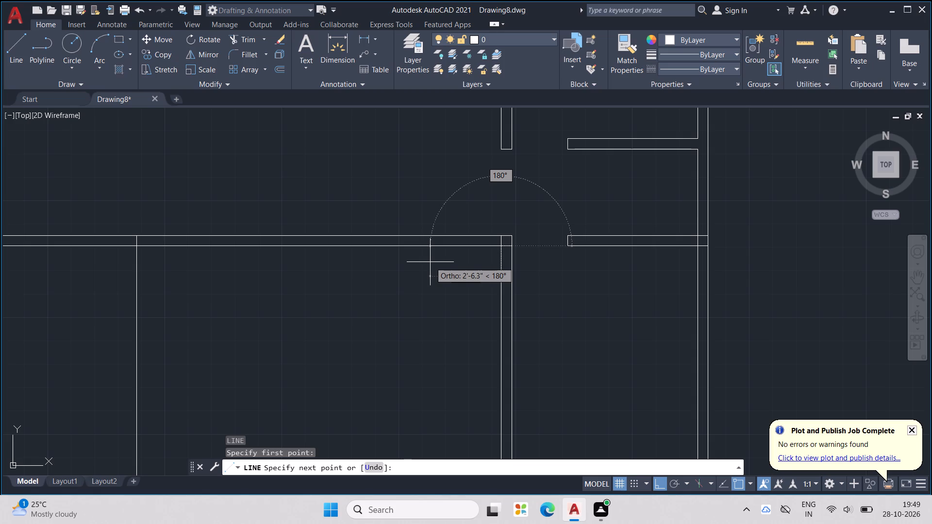
type("3'")
key("Return")
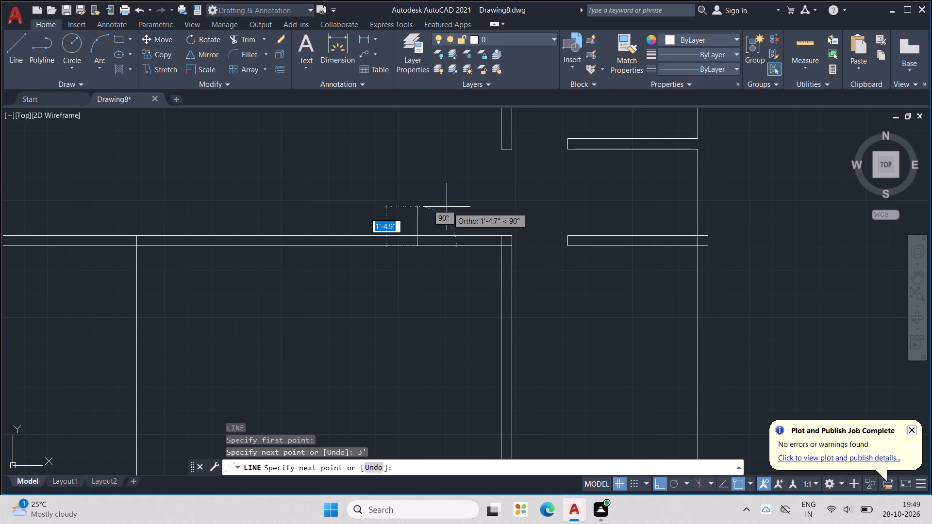
left_click(423, 235)
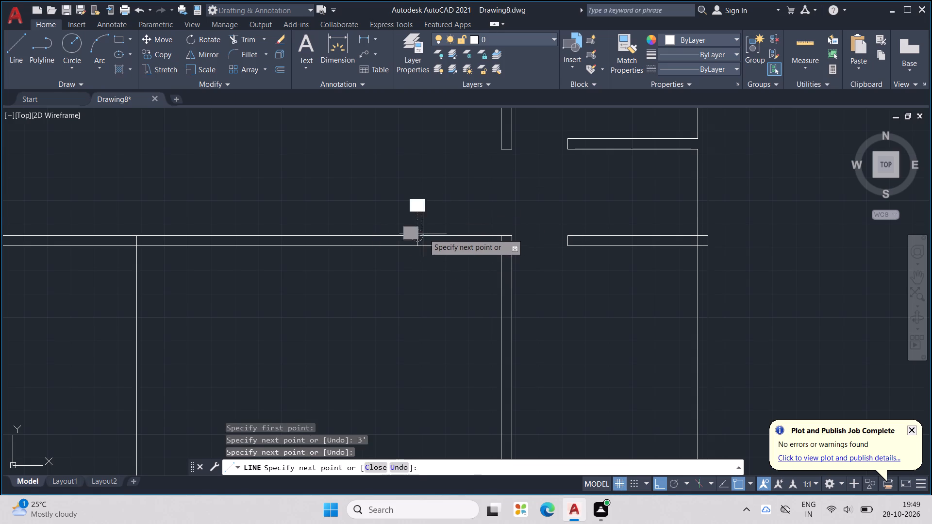
key("Escape")
key("Escape")
key("Escape")
Trim the cross wall lines between the new jamb and the right partition to open the 3' doorway, and trim the line across the partition's top.
type("TR")
key("Return")
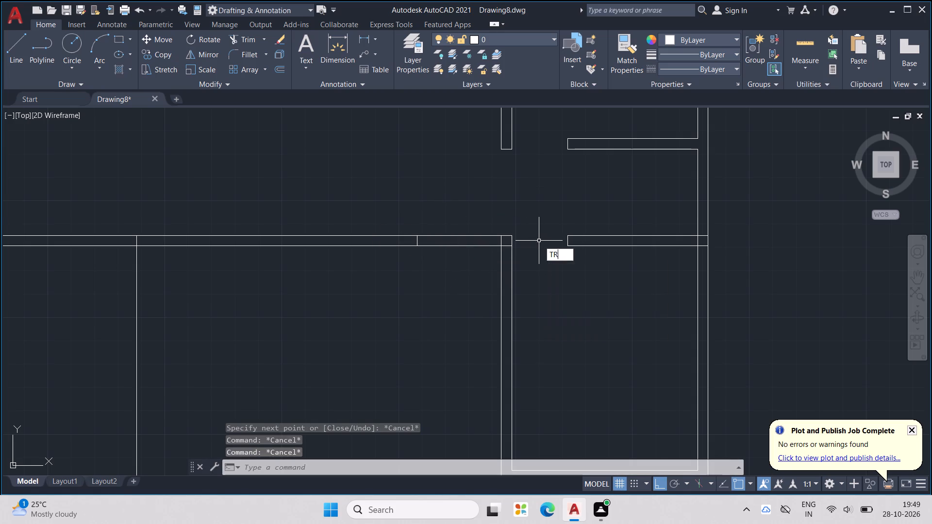
left_click_drag(488, 219, 483, 255)
scroll(531, 240, "up", 1)
left_click_drag(486, 243, 486, 245)
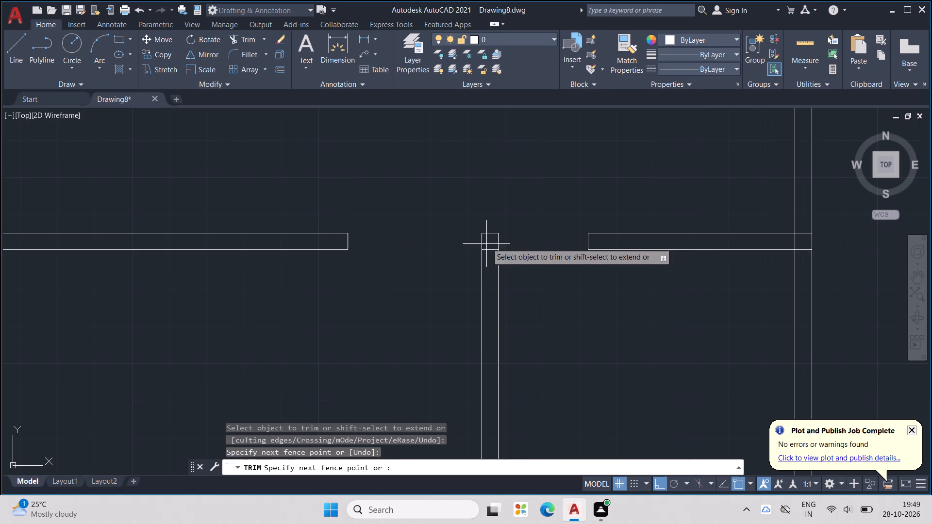
left_click_drag(486, 245, 489, 256)
Trim the overlapping lines where the short right cross wall meets the right outer wall.
middle_click_drag(826, 242, 628, 256)
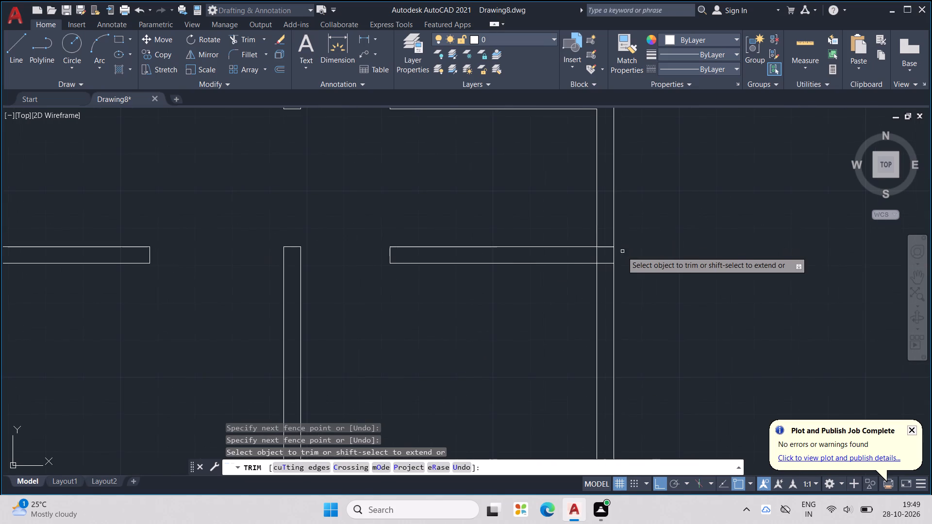
scroll(619, 248, "up", 1)
left_click(596, 243)
left_click(582, 257)
left_click_drag(591, 265, 593, 275)
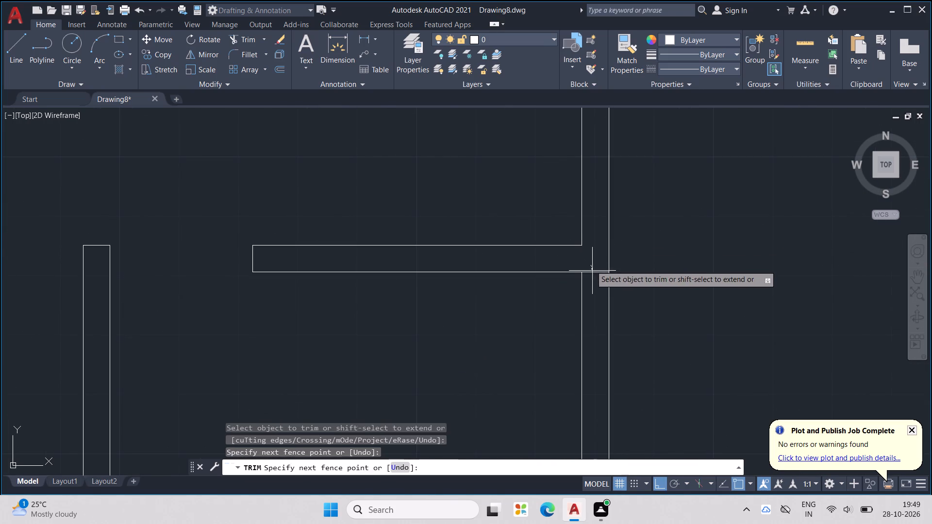
left_click_drag(593, 275, 594, 279)
scroll(594, 279, "down", 6)
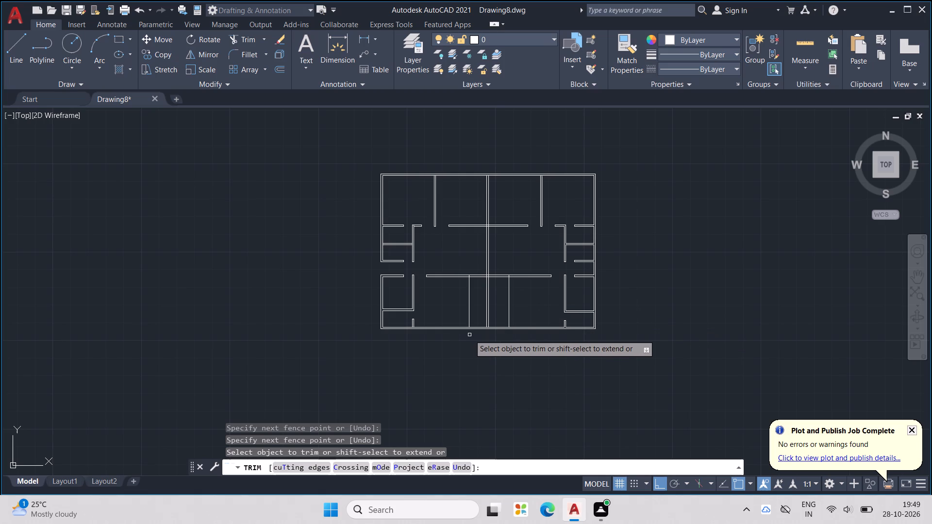
key("Escape")
key("Escape")
scroll(492, 287, "up", 1)
key("Escape")
key("Escape")
key("Escape")
key("Escape")
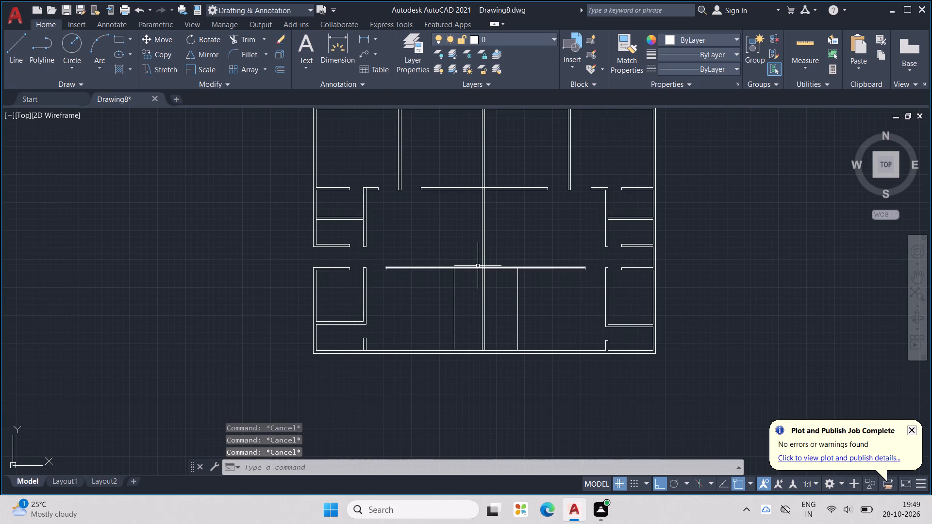
Offset the two single vertical lines beside the lower centre wall outward by 4.5" to form partitions.
key("Escape")
key("Escape")
type("OFF")
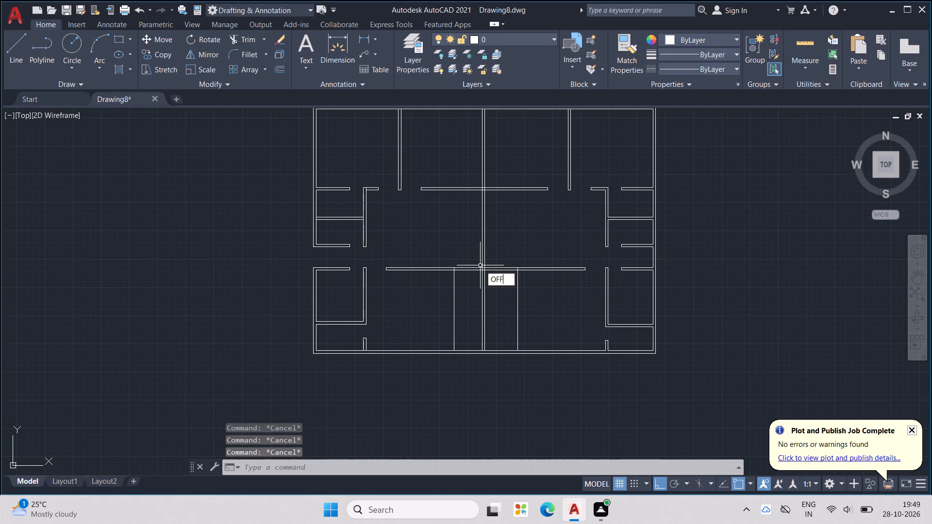
key("Return")
type("4.5")
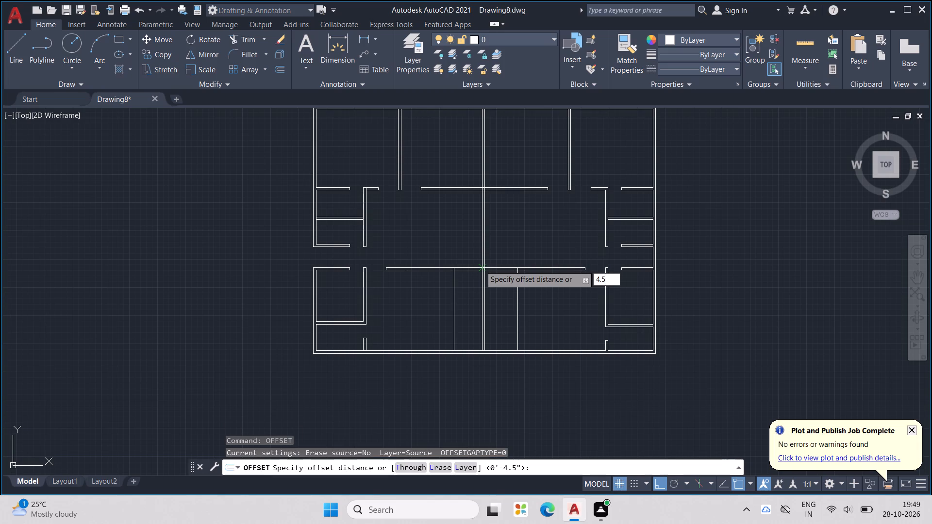
key("shift+quotedbl")
key("Return")
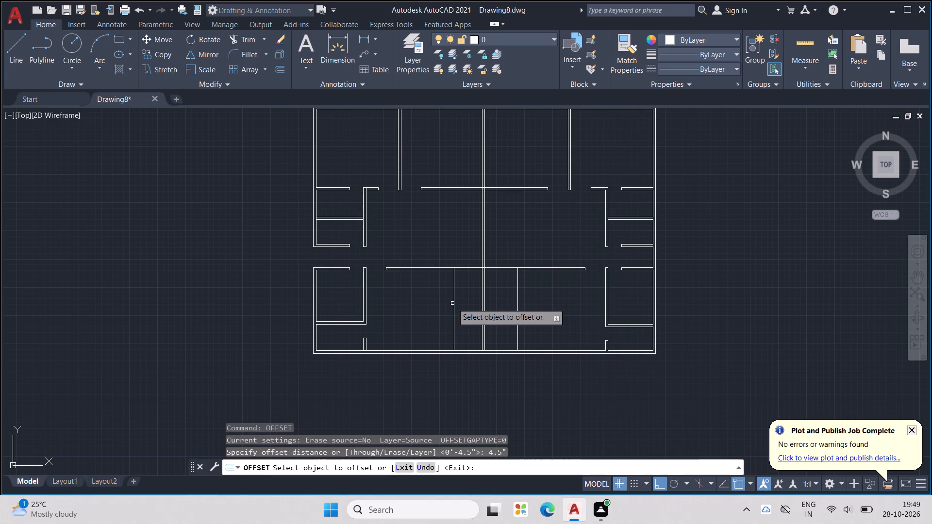
left_click(453, 303)
left_click(430, 303)
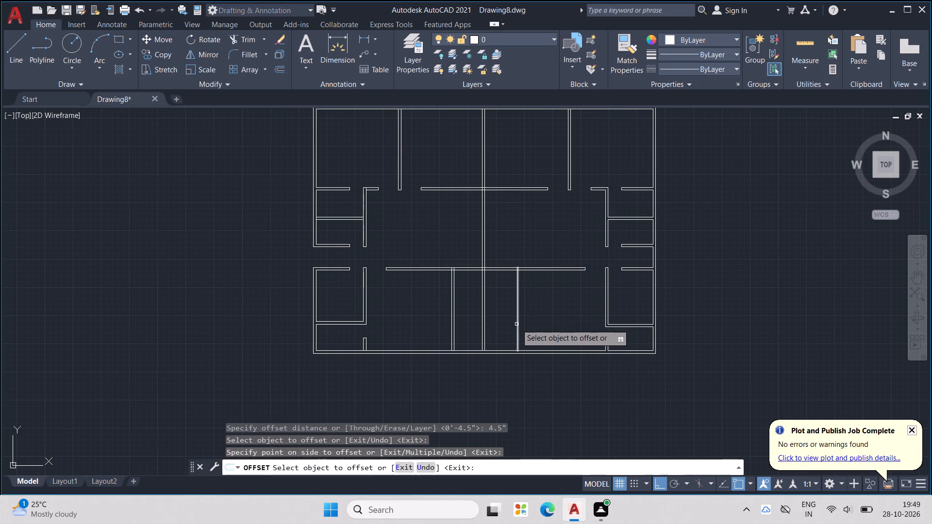
left_click(516, 324)
left_click(535, 327)
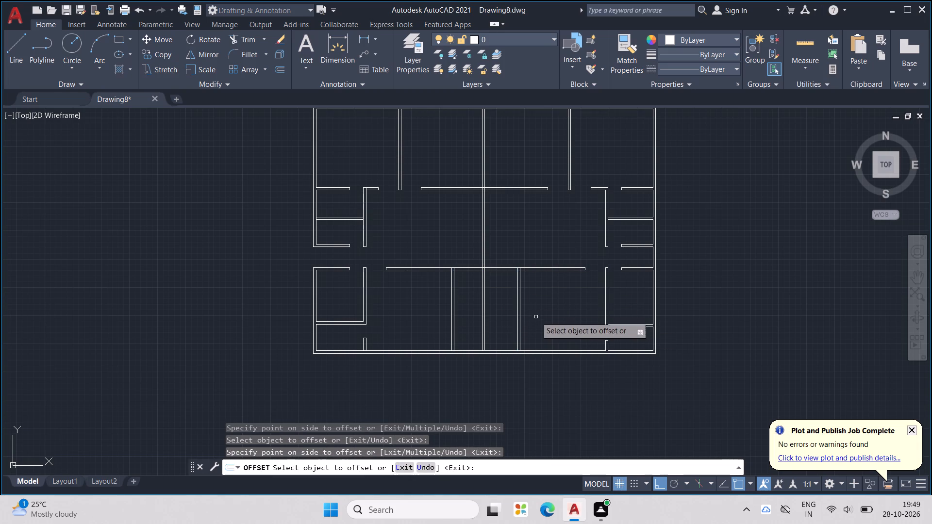
scroll(499, 282, "up", 1)
key("Escape")
key("Escape")
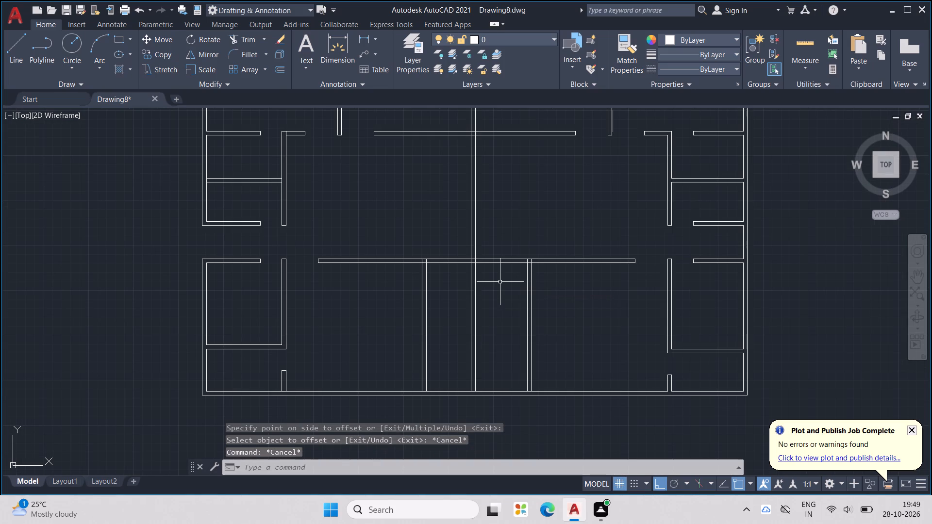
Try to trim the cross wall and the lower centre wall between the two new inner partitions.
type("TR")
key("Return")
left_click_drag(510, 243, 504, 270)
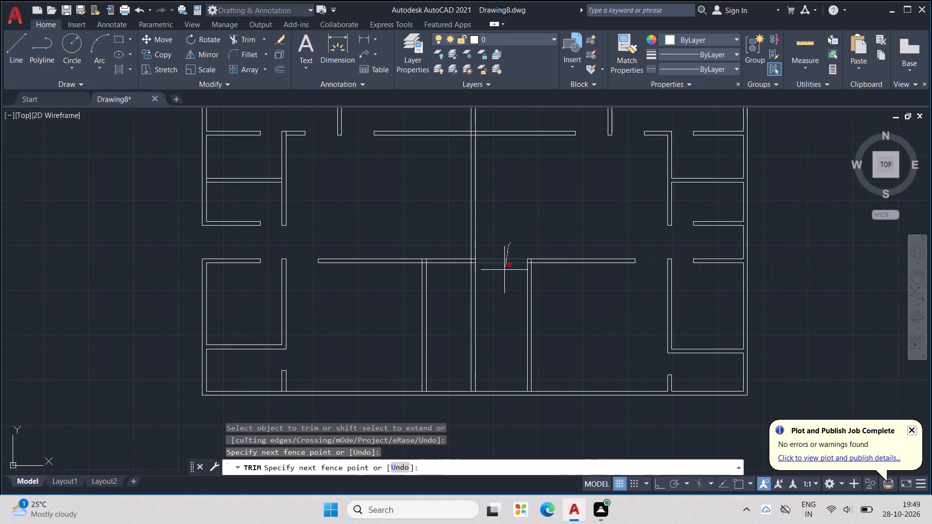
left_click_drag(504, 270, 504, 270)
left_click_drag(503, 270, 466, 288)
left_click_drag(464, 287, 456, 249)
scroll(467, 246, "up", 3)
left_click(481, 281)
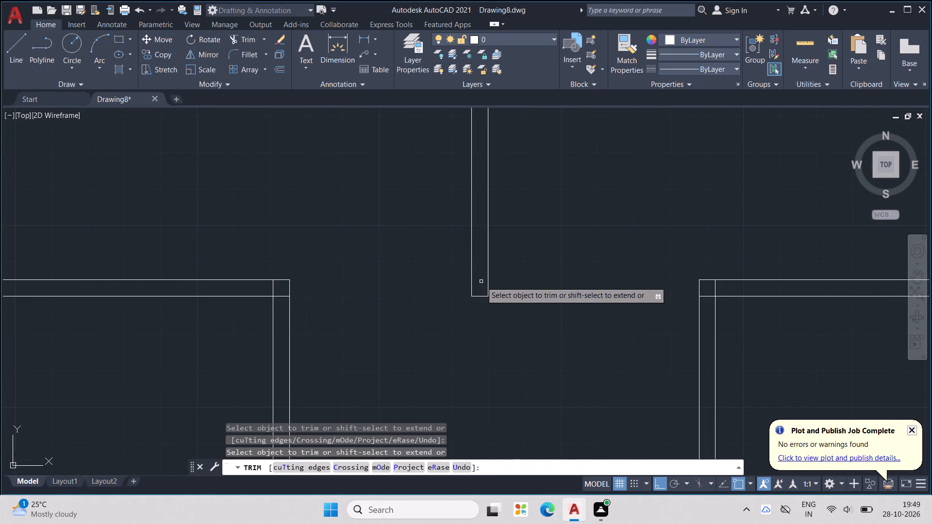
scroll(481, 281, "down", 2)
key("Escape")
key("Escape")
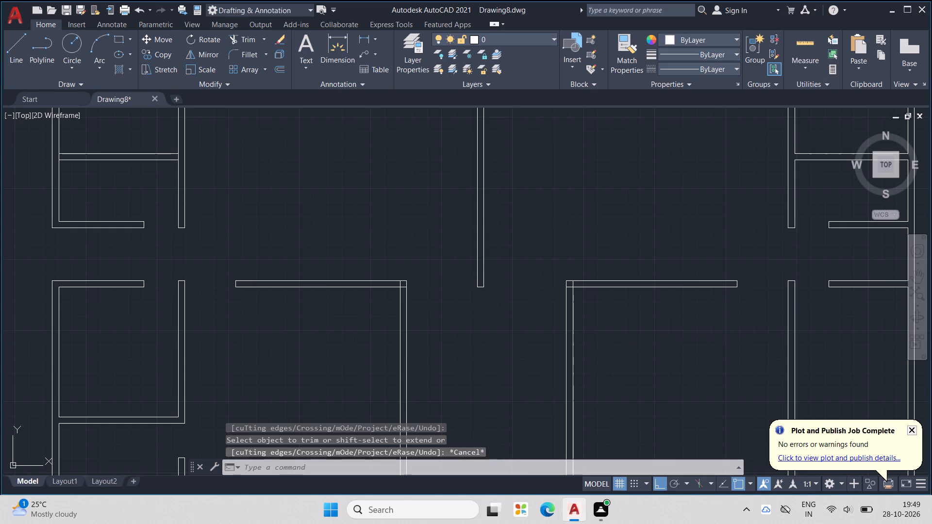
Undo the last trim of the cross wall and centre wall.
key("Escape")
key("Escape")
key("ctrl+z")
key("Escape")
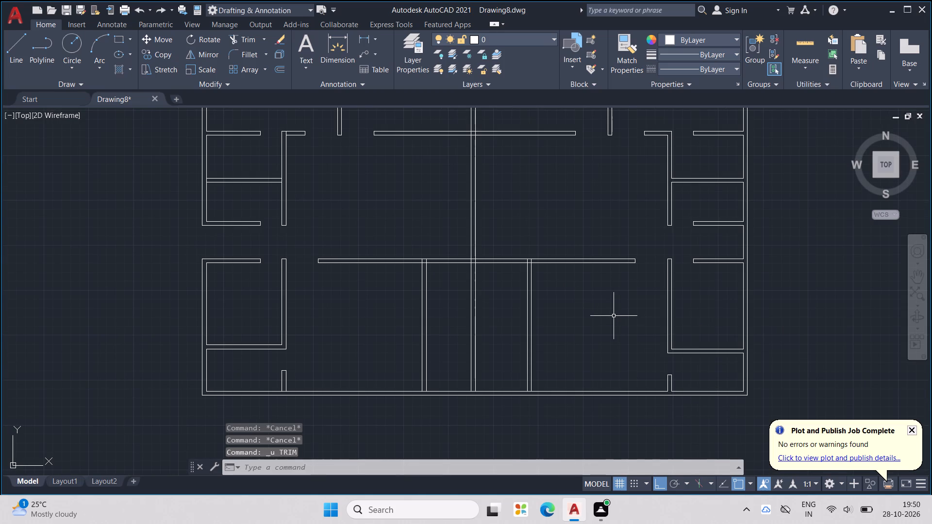
Draw a 4.5" vertical jamb line across the cross wall, just left of the right inner partition.
key("Escape")
key("Escape")
key("l")
key("Return")
scroll(559, 260, "up", 1)
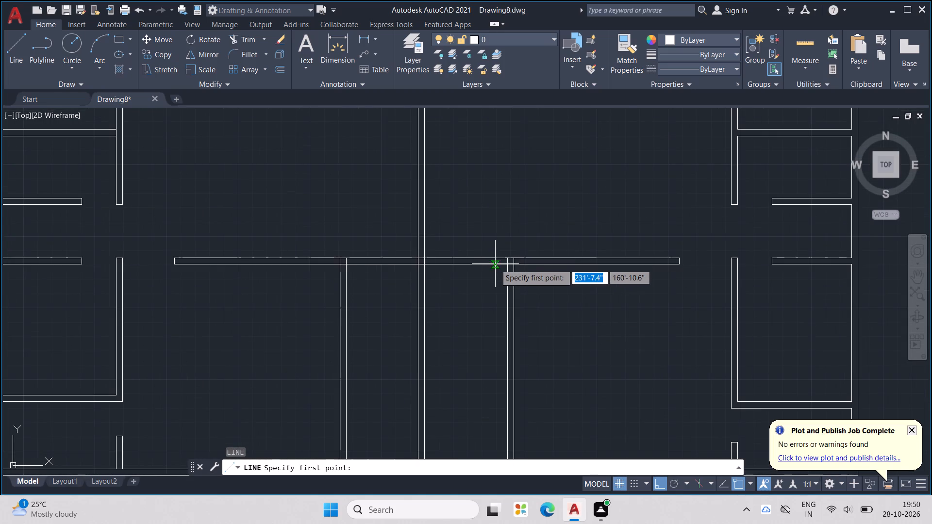
scroll(495, 264, "up", 2)
left_click(509, 249)
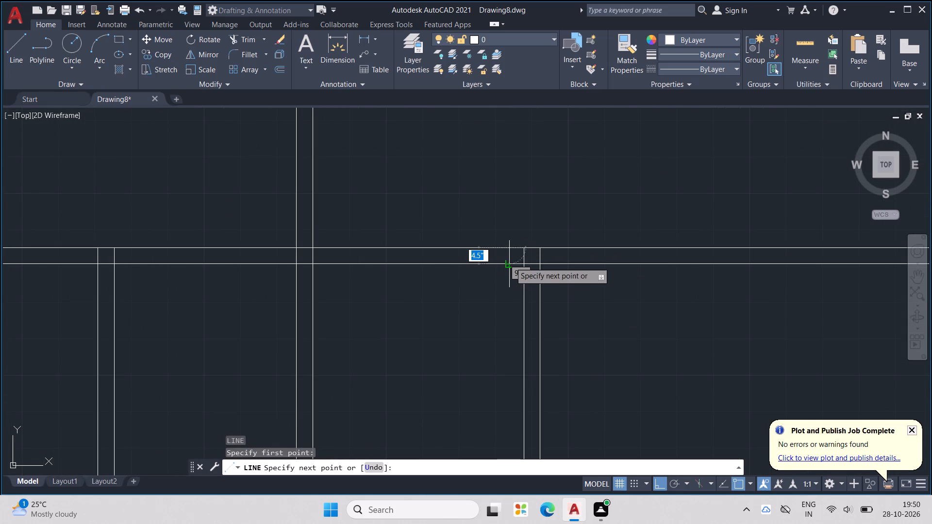
left_click(510, 264)
key("Escape")
middle_click_drag(480, 303, 545, 318)
key("Escape")
key("Escape")
Draw a vertical jamb line across the cross wall, just right of the left inner partition.
middle_click_drag(389, 264, 625, 284)
key("l")
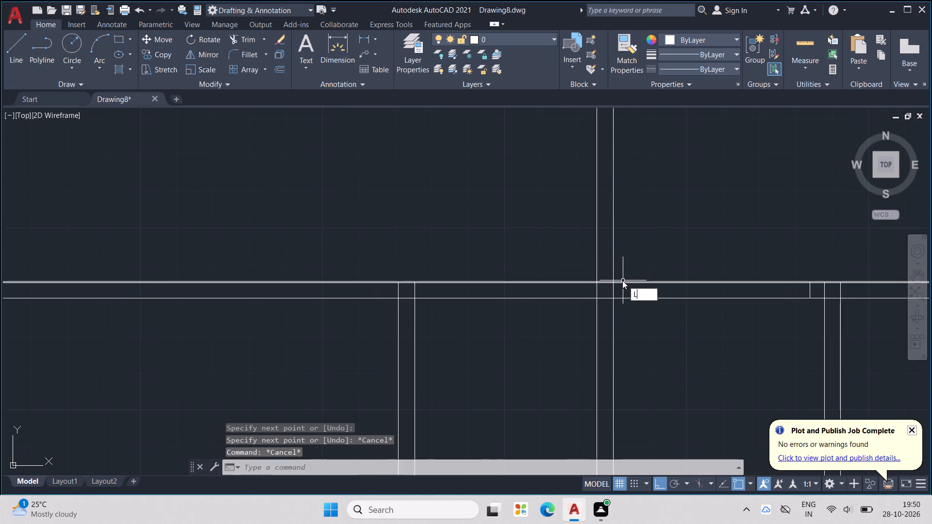
key("Return")
left_click(433, 283)
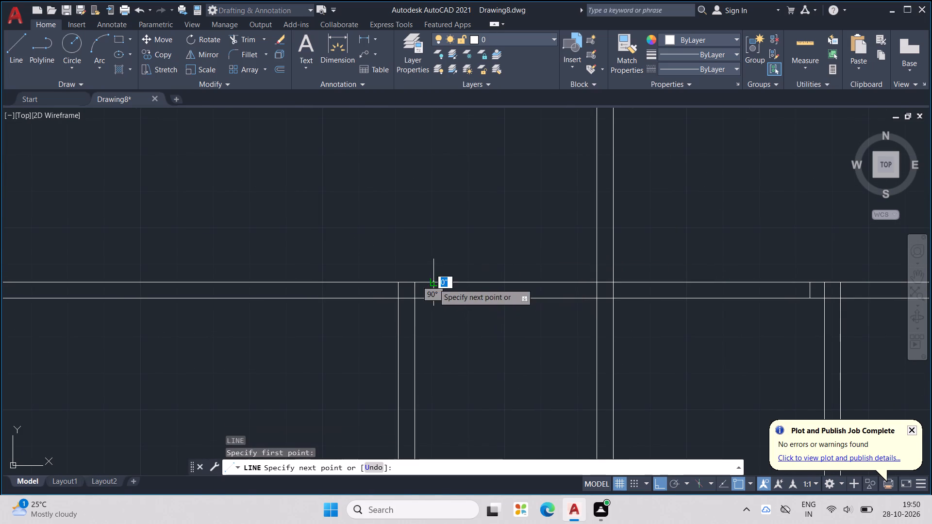
left_click(436, 297)
key("Escape")
key("Escape")
key("Escape")
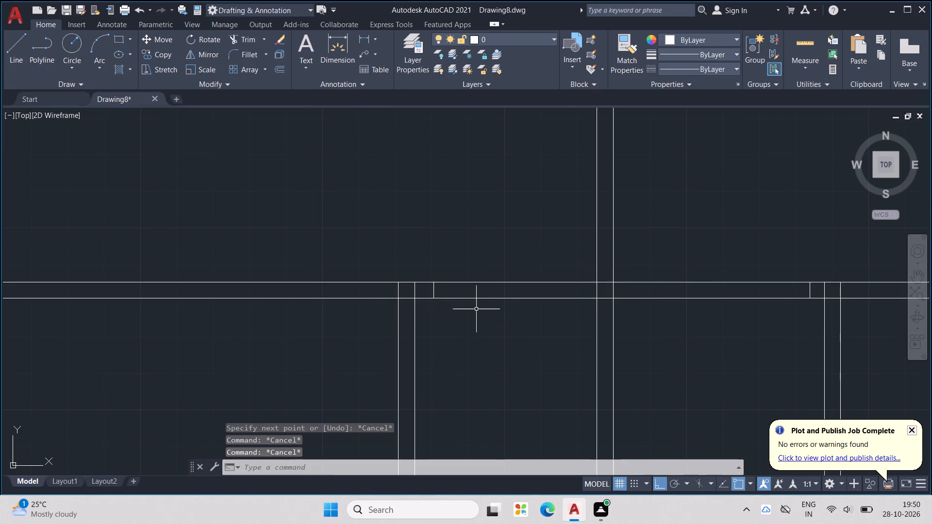
Trim the cross wall between the two jamb lines, the lower centre wall below it, and the left partition junction.
type("TR")
key("Return")
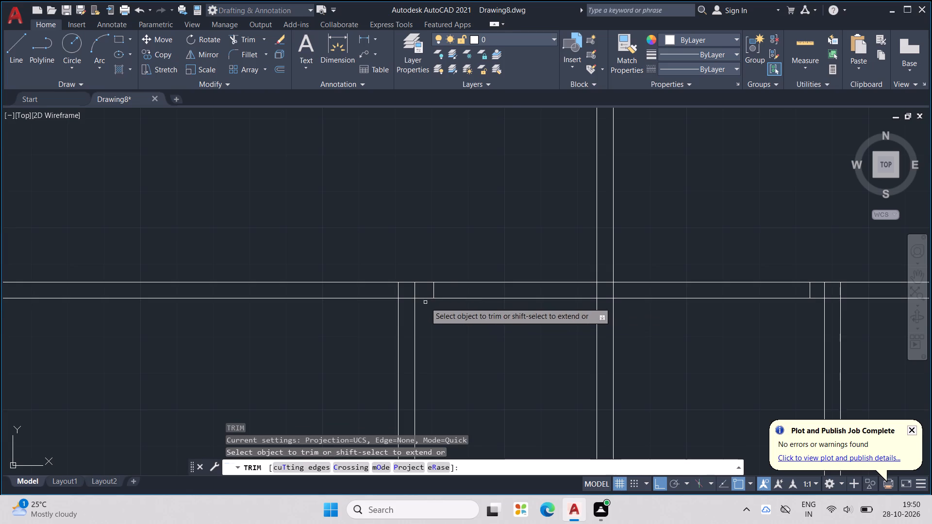
scroll(423, 295, "up", 1)
left_click_drag(417, 292, 394, 309)
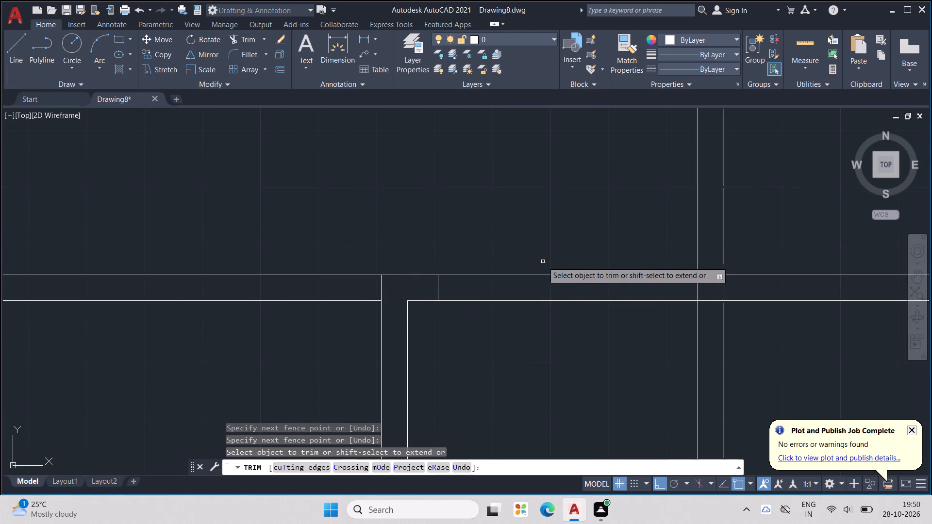
left_click_drag(543, 262, 547, 319)
middle_click_drag(554, 304, 469, 309)
scroll(555, 303, "down", 1)
scroll(473, 308, "down", 2)
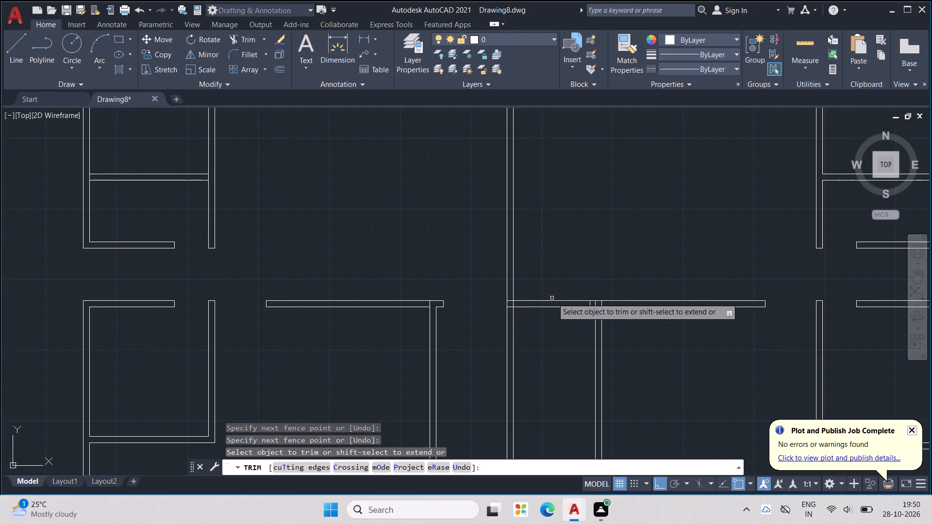
left_click_drag(527, 336, 499, 346)
left_click_drag(543, 278, 553, 322)
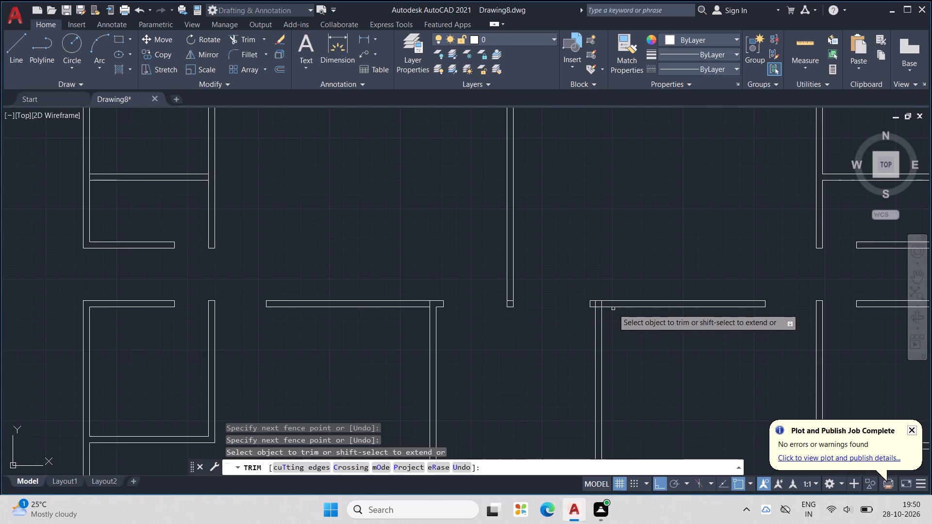
Trim the leftover lines at the right inner partition's junction with the cross wall and at the centre wall's lower end.
scroll(600, 301, "up", 3)
left_click(573, 324)
left_click(579, 330)
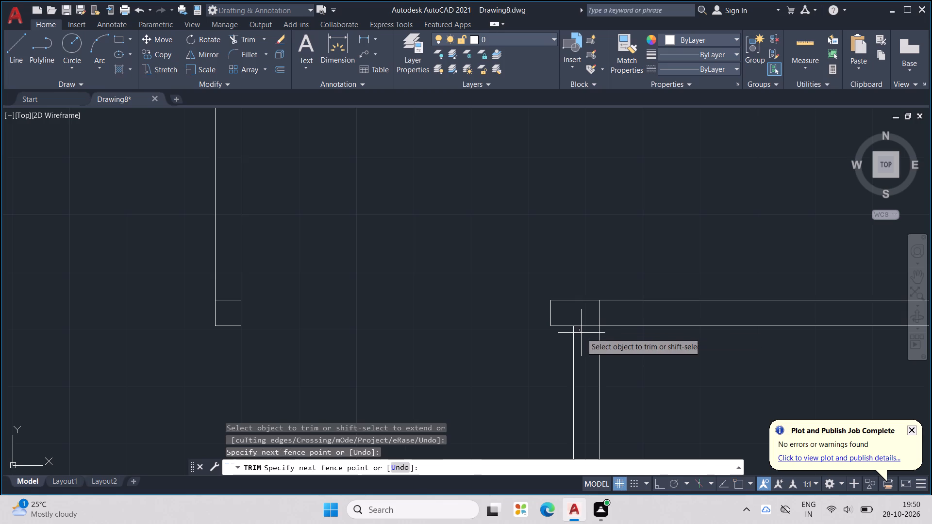
left_click(586, 324)
scroll(587, 313, "down", 2)
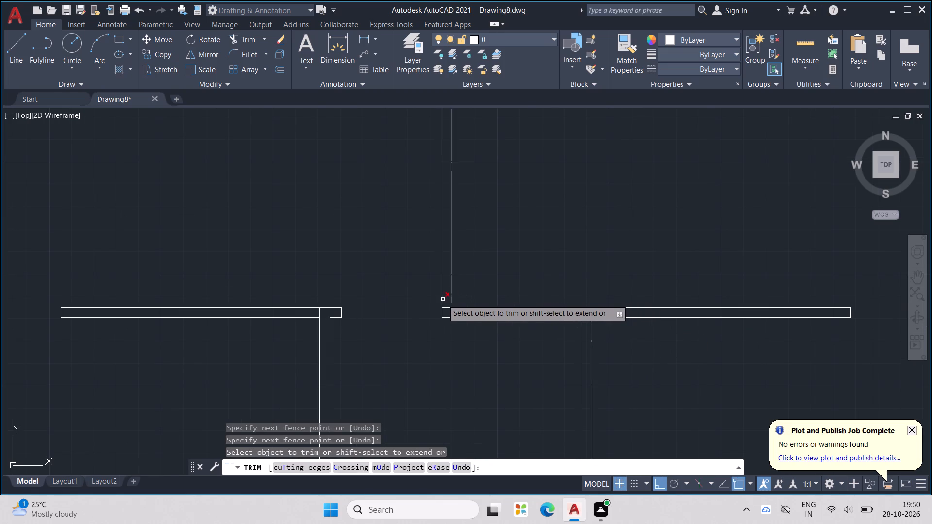
scroll(442, 299, "up", 1)
left_click(446, 314)
scroll(447, 312, "down", 2)
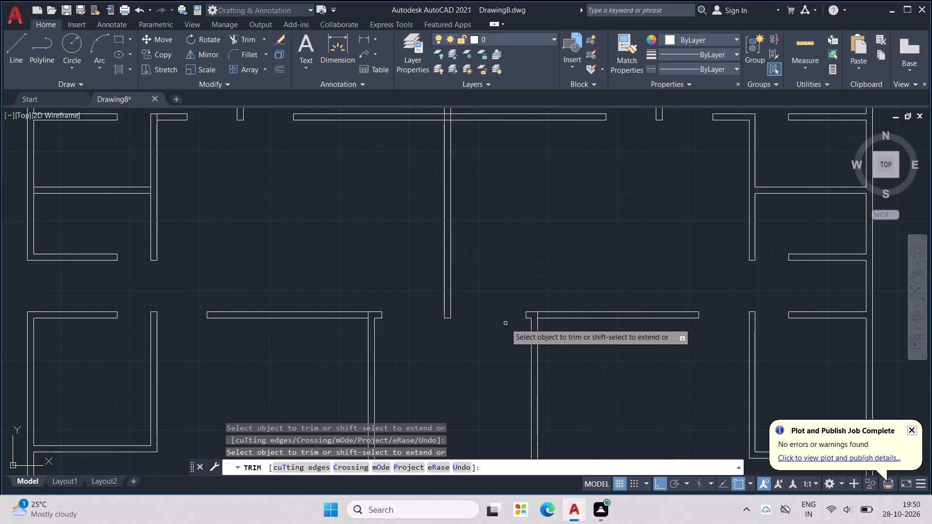
middle_click_drag(505, 323, 489, 252)
scroll(487, 245, "down", 2)
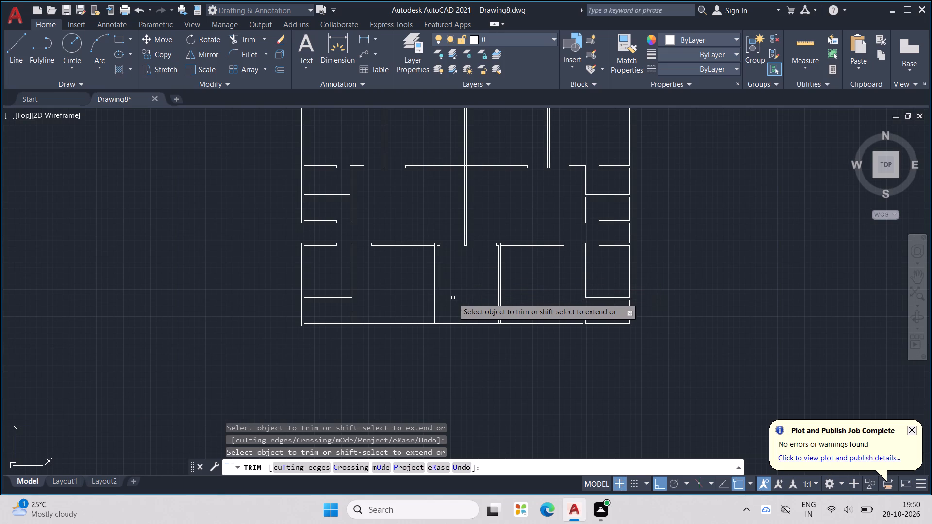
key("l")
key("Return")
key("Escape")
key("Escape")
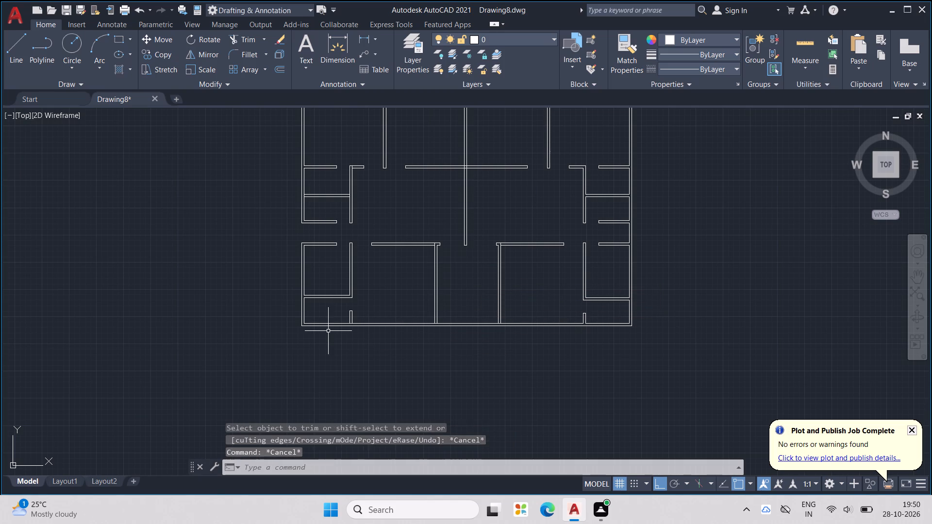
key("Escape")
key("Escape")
Draw an outline below the bottom wall, 3' deep and about 36'-1.5" wide, between the outer faces of the two stub walls.
key("l")
key("Return")
scroll(360, 326, "up", 1)
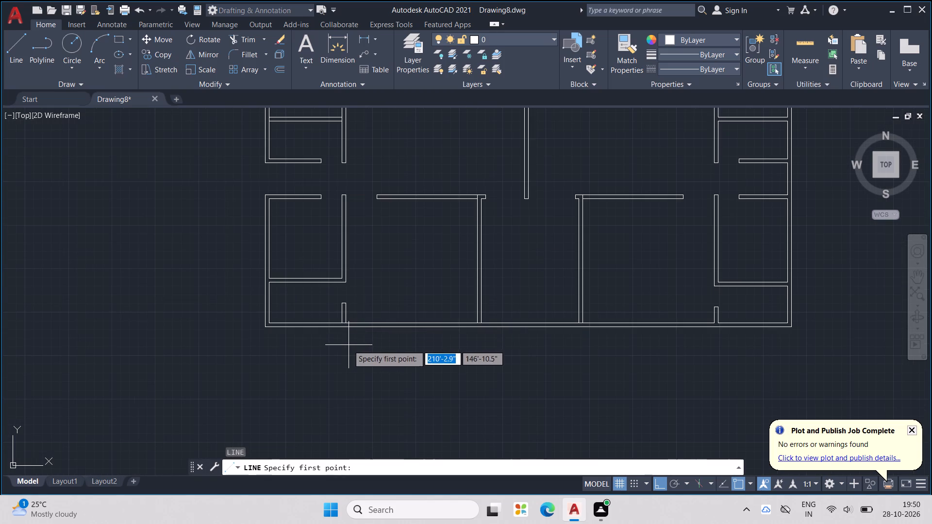
scroll(351, 320, "up", 2)
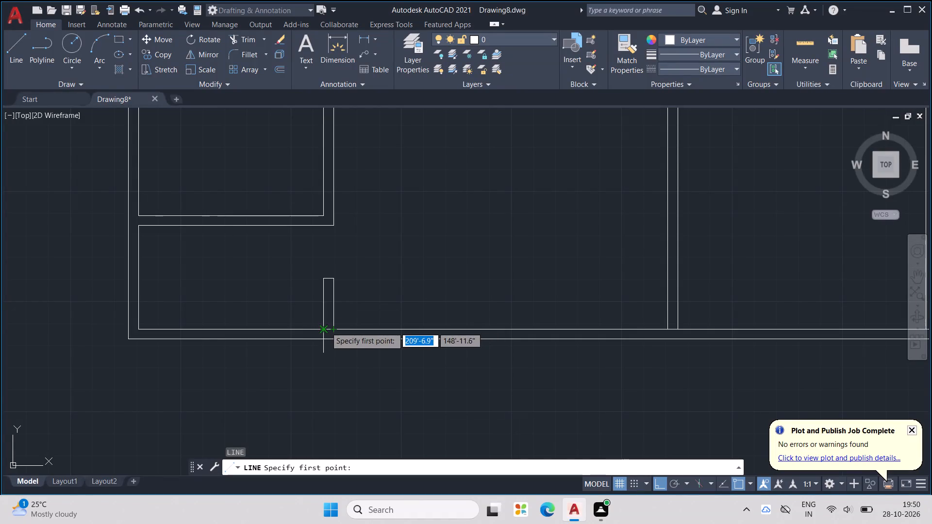
left_click(326, 327)
left_click(328, 340)
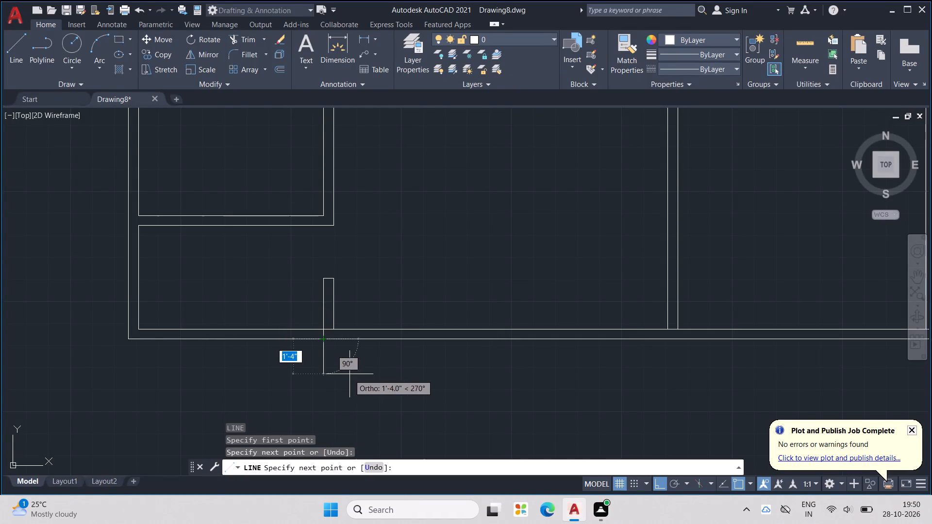
type("3'")
key("Return")
scroll(457, 340, "down", 1)
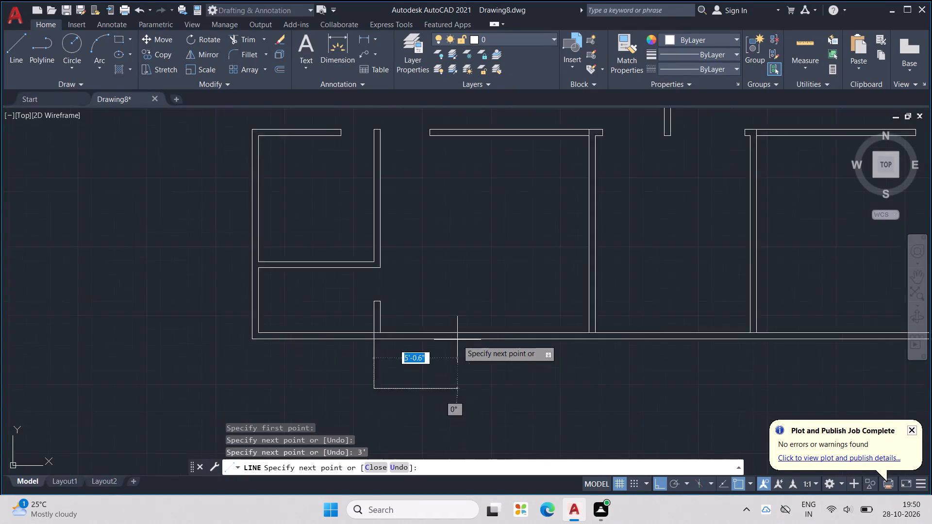
scroll(458, 340, "down", 2)
middle_click_drag(656, 361, 627, 348)
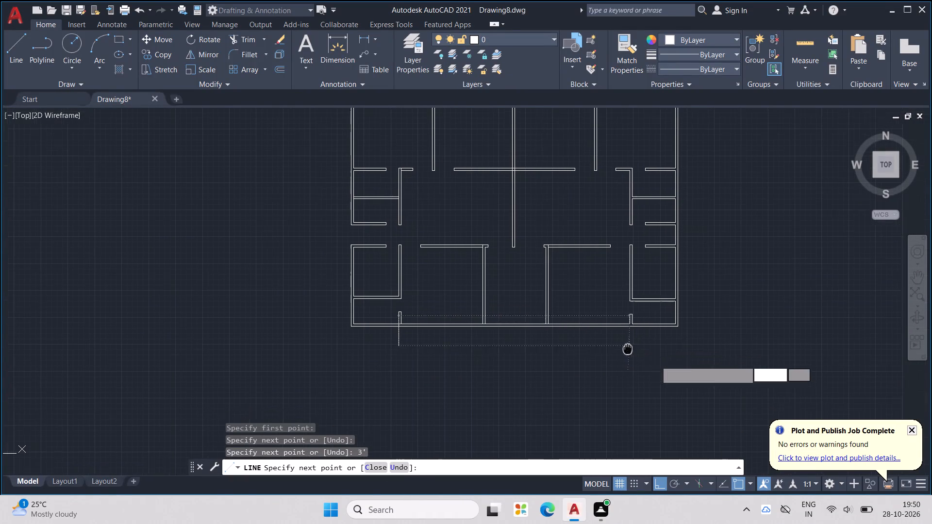
middle_click_drag(627, 348, 597, 348)
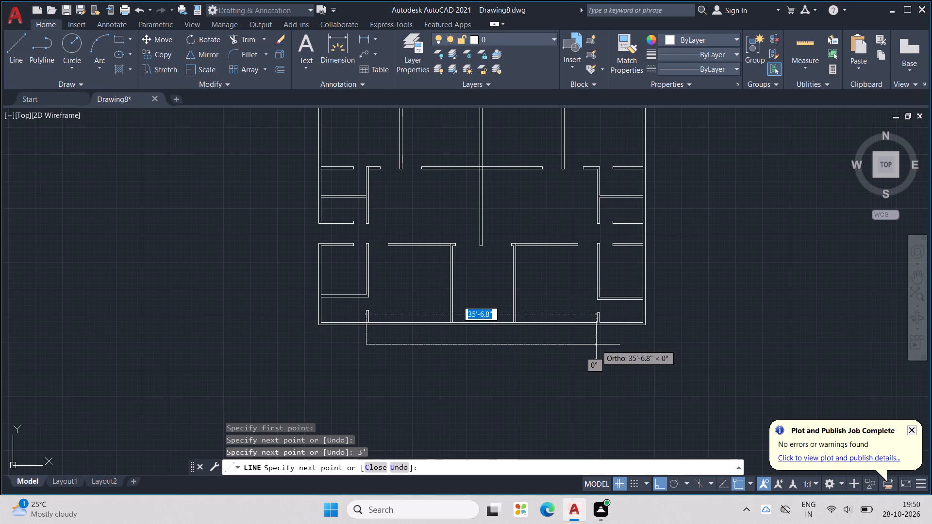
scroll(619, 354, "up", 2)
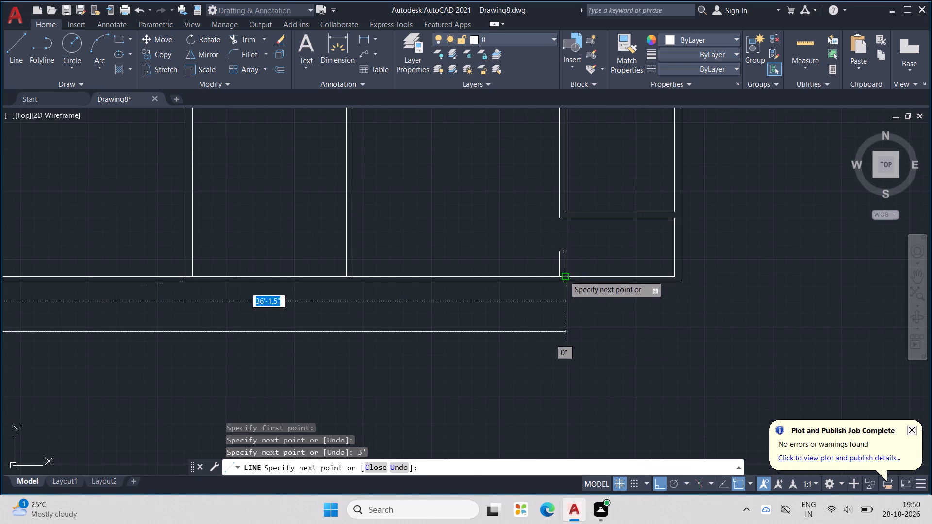
left_click(565, 320)
left_click(566, 275)
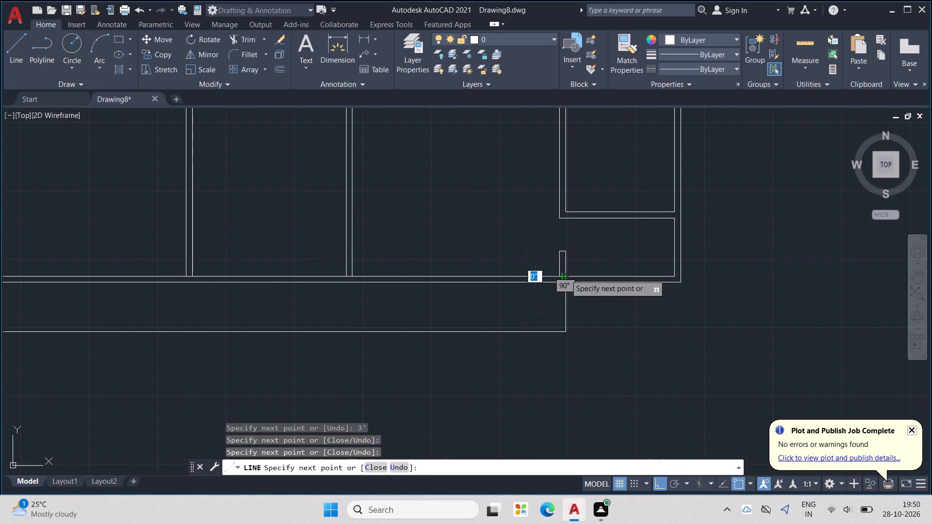
key("Escape")
key("Escape")
key("Escape")
key("Escape")
Extend the inner face lines of the right and left stub walls down to the new lower outline.
middle_click_drag(577, 309, 679, 395)
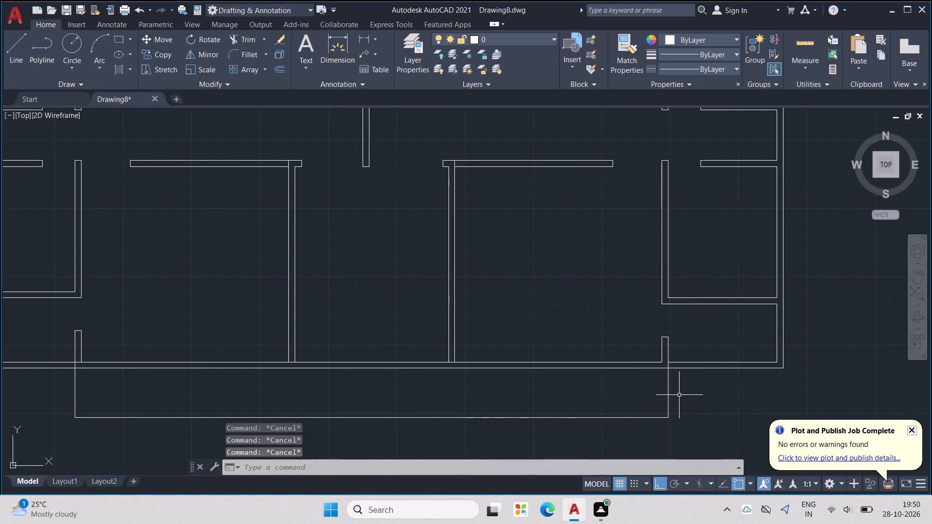
type("EX")
key("Return")
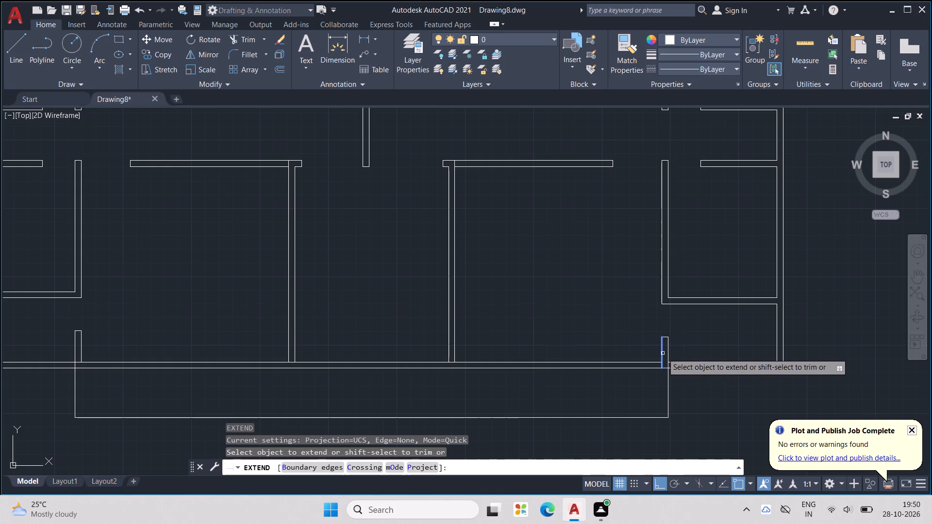
left_click(663, 353)
left_click(662, 355)
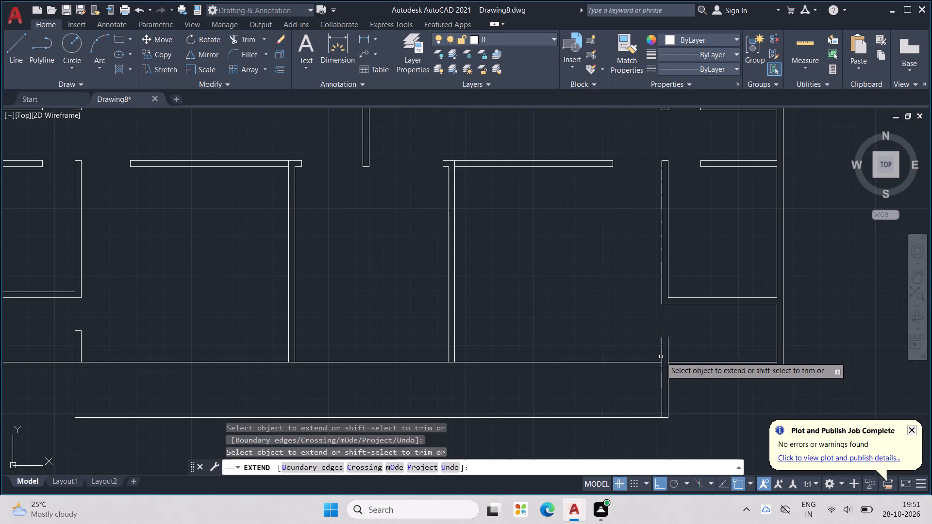
middle_click_drag(499, 384, 800, 357)
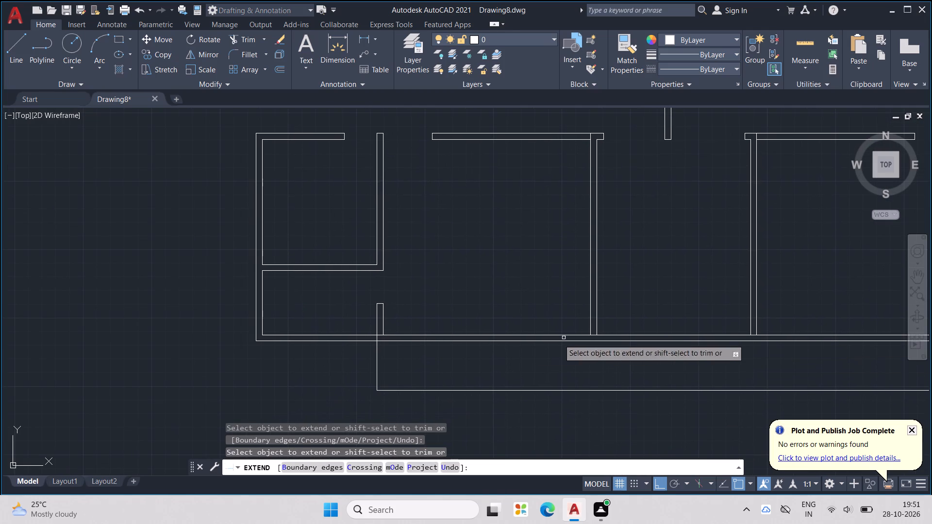
left_click(382, 326)
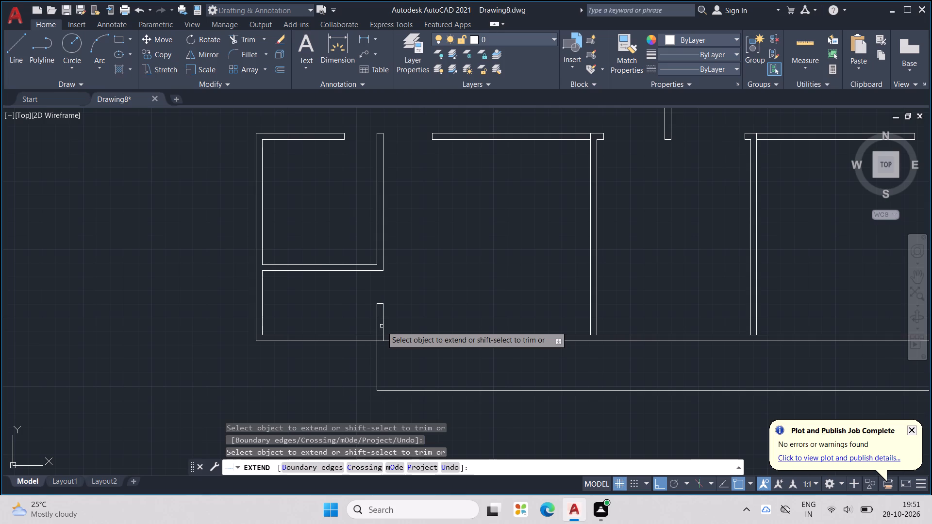
left_click(383, 326)
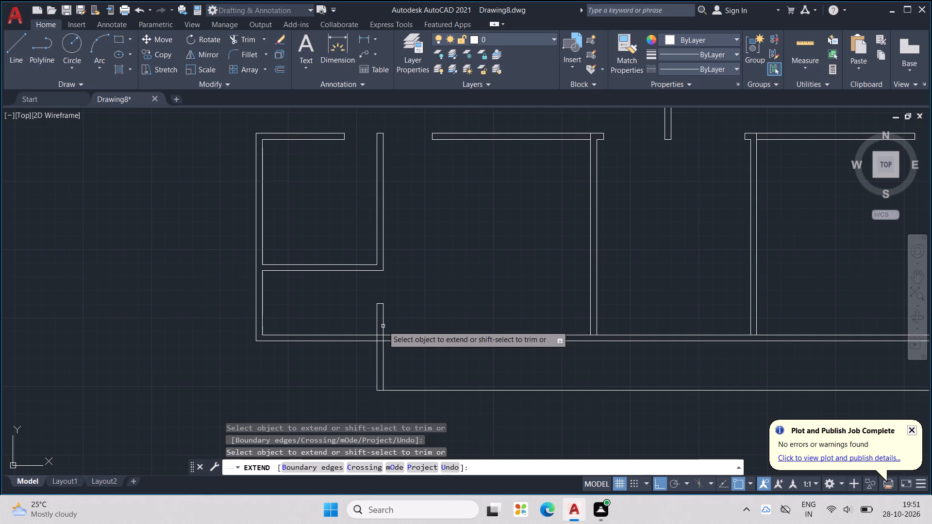
key("Escape")
key("Escape")
key("Escape")
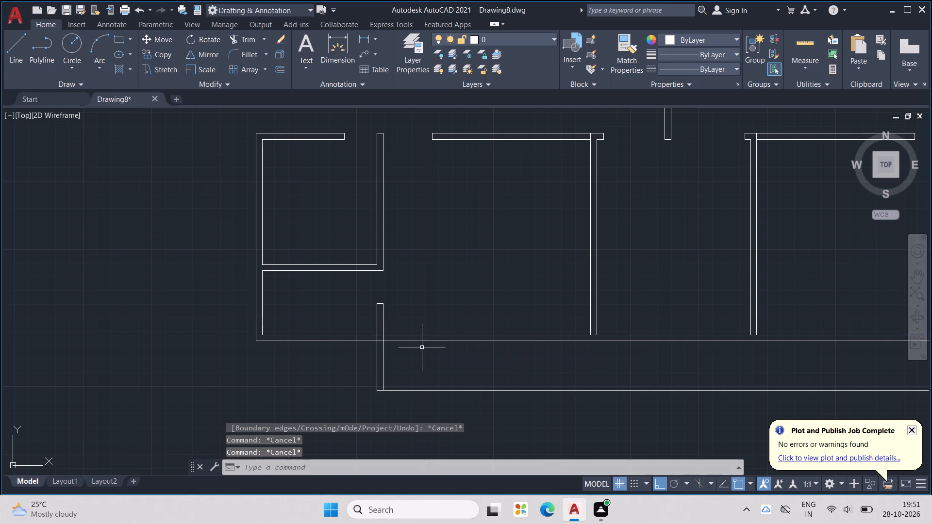
Trim the overlapping lines where the left extended stub wall crosses the bottom wall.
type("TR")
key("Return")
scroll(377, 337, "up", 2)
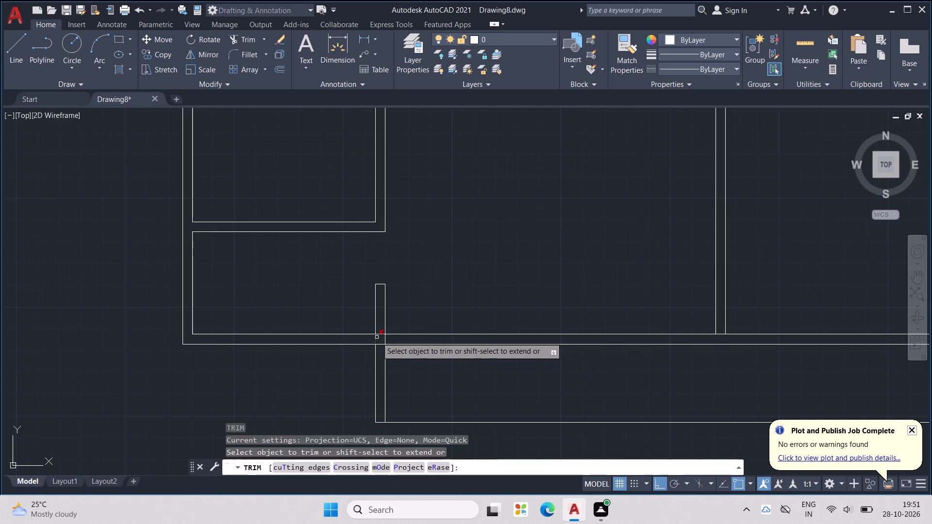
scroll(377, 337, "up", 1)
left_click(378, 333)
left_click_drag(377, 333, 364, 342)
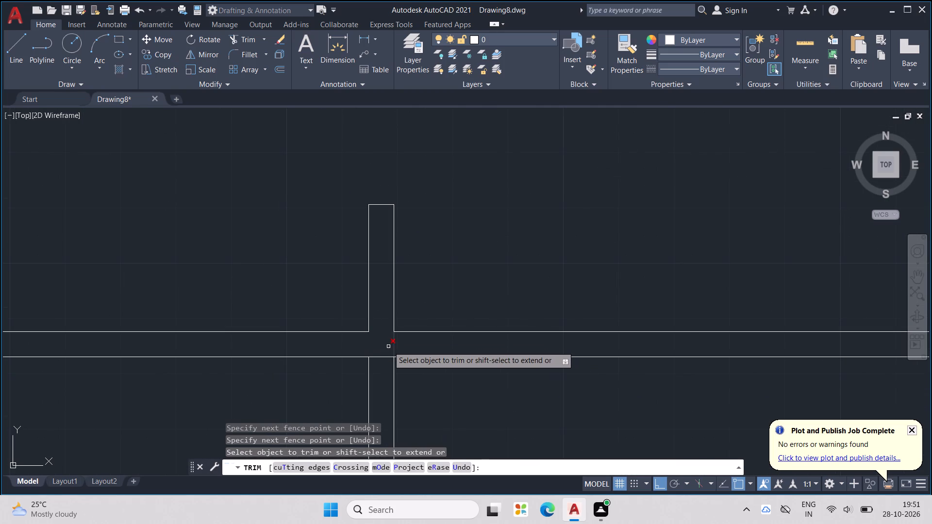
left_click_drag(386, 346, 383, 367)
scroll(383, 350, "down", 3)
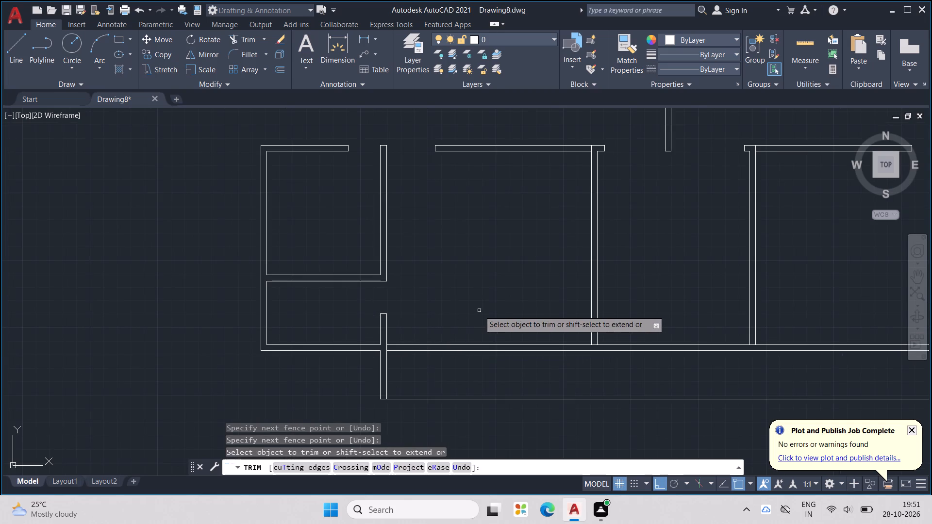
Trim the overlapping lines where the right extended stub wall crosses the bottom wall.
middle_click_drag(479, 311, 438, 313)
scroll(438, 313, "down", 2)
scroll(615, 319, "up", 4)
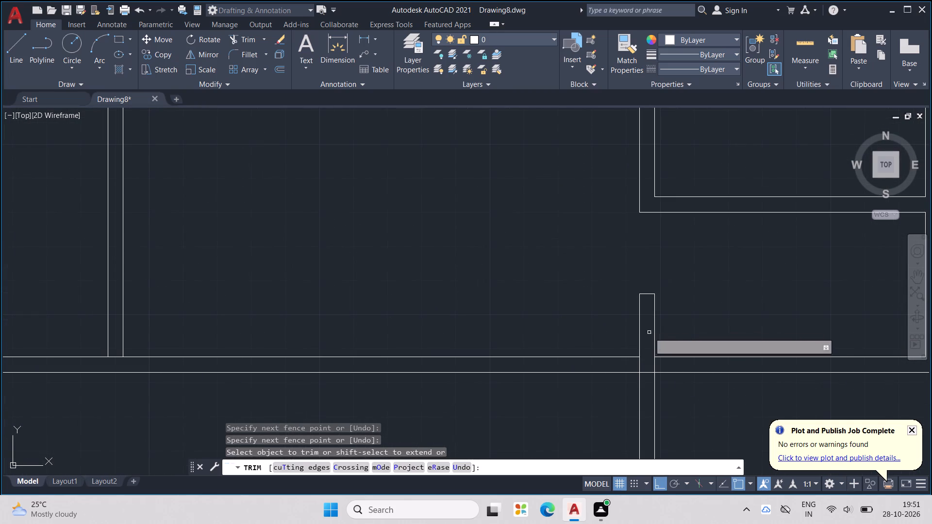
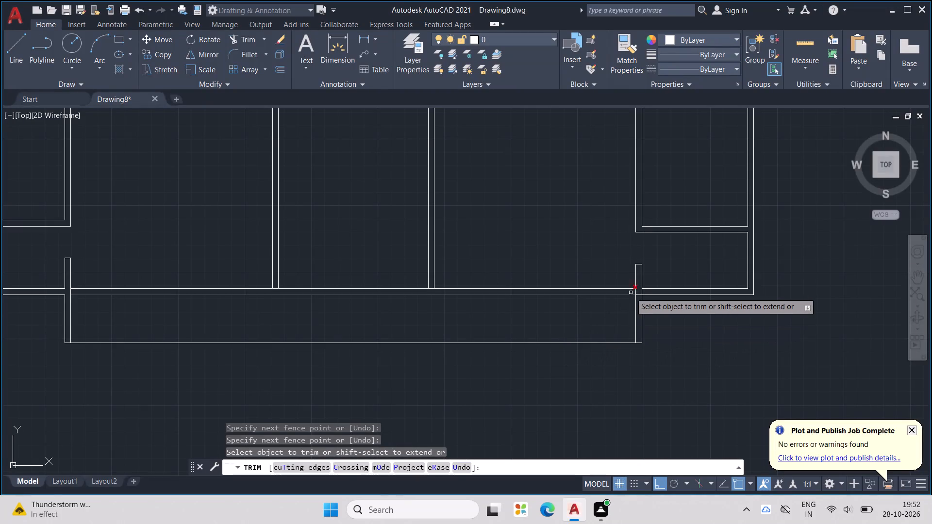
Trim the remaining line segments where the right extended stub wall crosses the bottom wall.
scroll(645, 296, "up", 2)
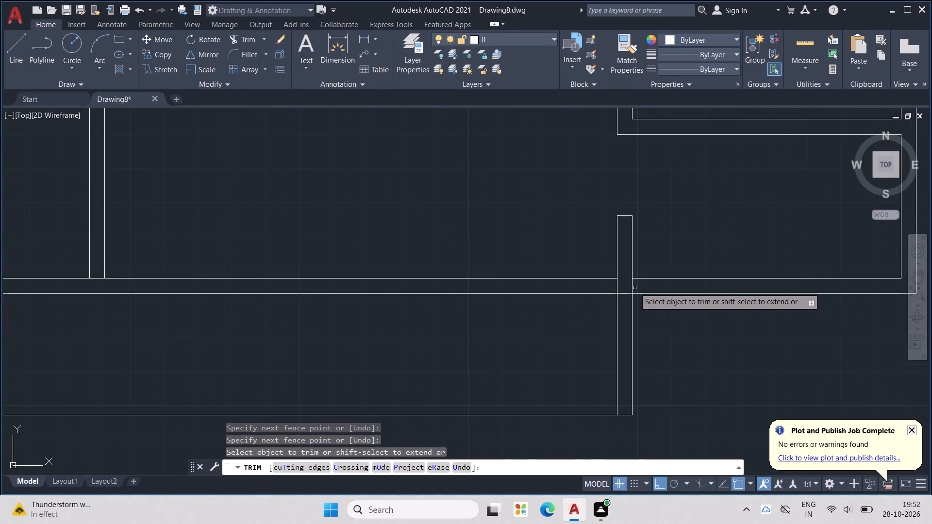
left_click(629, 294)
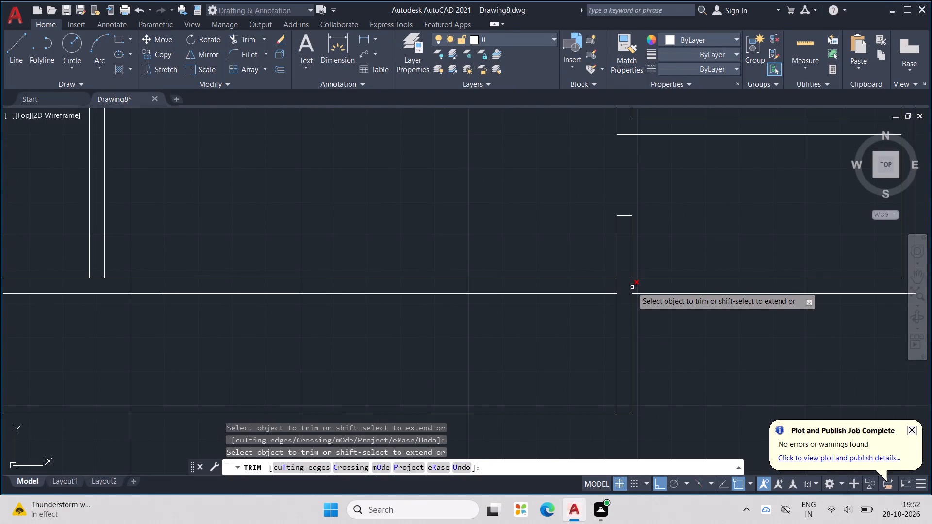
left_click(632, 287)
scroll(632, 287, "down", 1)
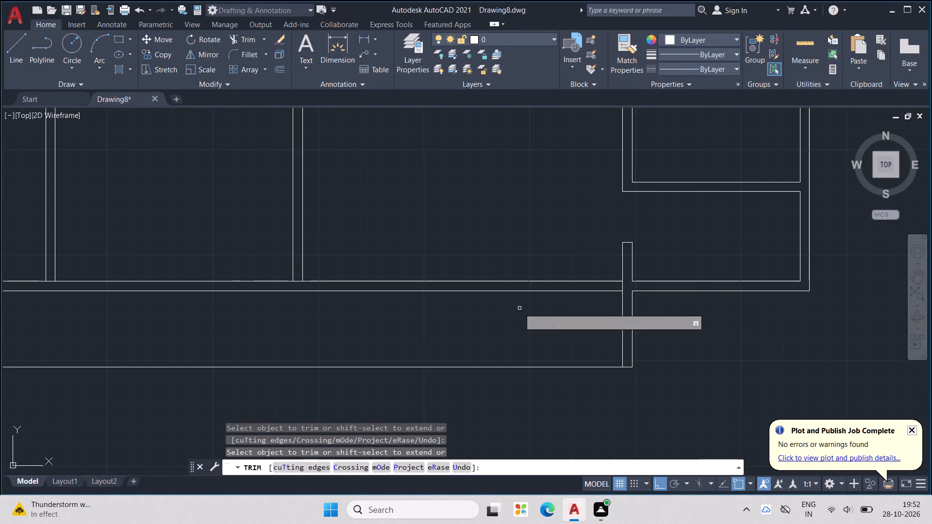
middle_click_drag(518, 309, 784, 347)
scroll(522, 313, "down", 1)
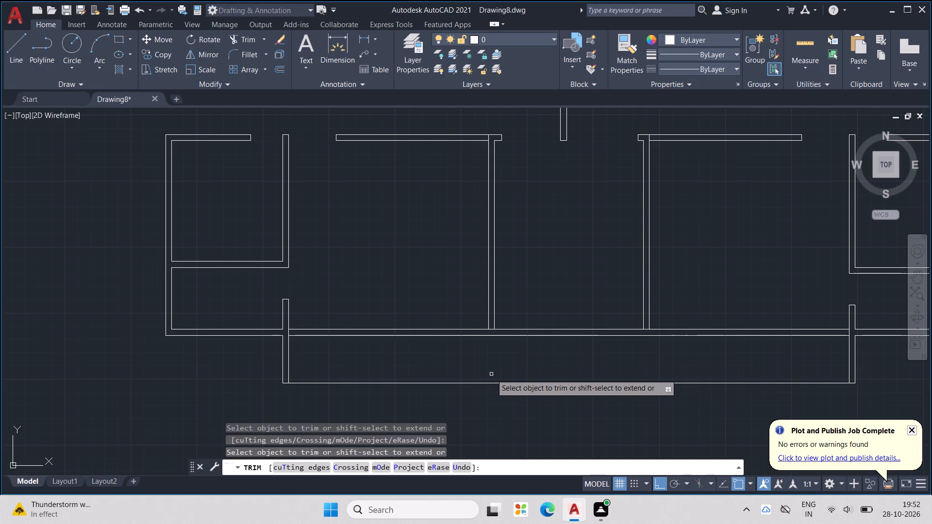
key("Escape")
key("Escape")
key("Escape")
key("Escape")
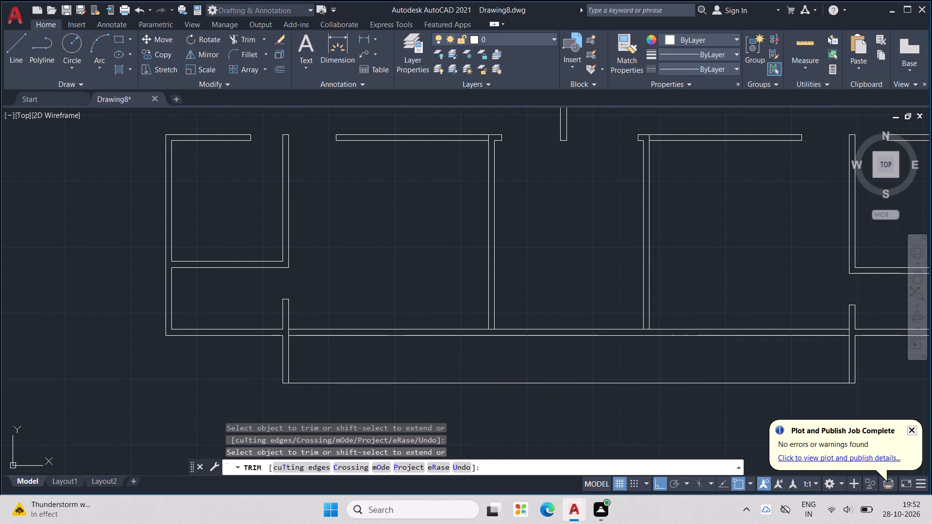
key("Escape")
Extend both face lines of the two central partition walls down through the bottom wall to the lower outline.
type("EX")
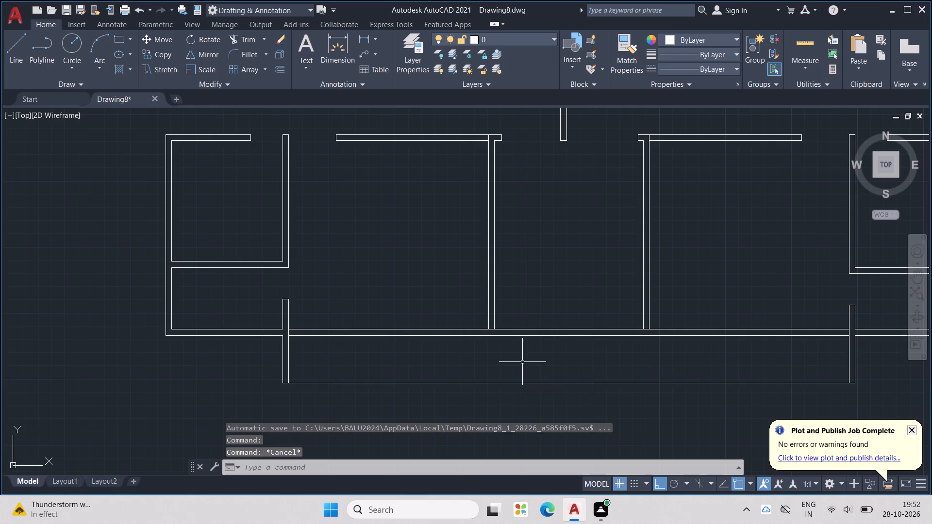
key("Return")
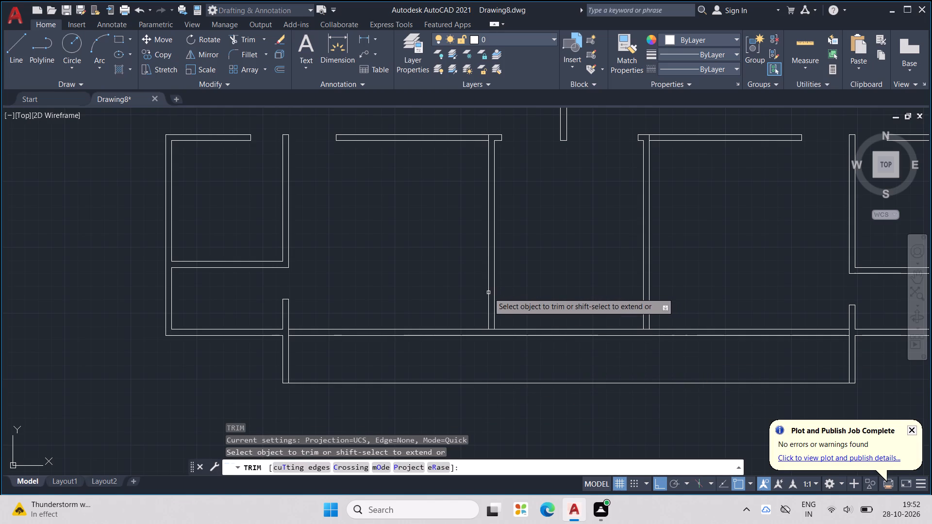
key("Escape")
key("Escape")
key("Escape")
key("Escape")
key("Escape")
key("Escape")
key("Escape")
type("EX")
key("Return")
left_click_drag(503, 275, 461, 287)
left_click_drag(457, 285, 486, 294)
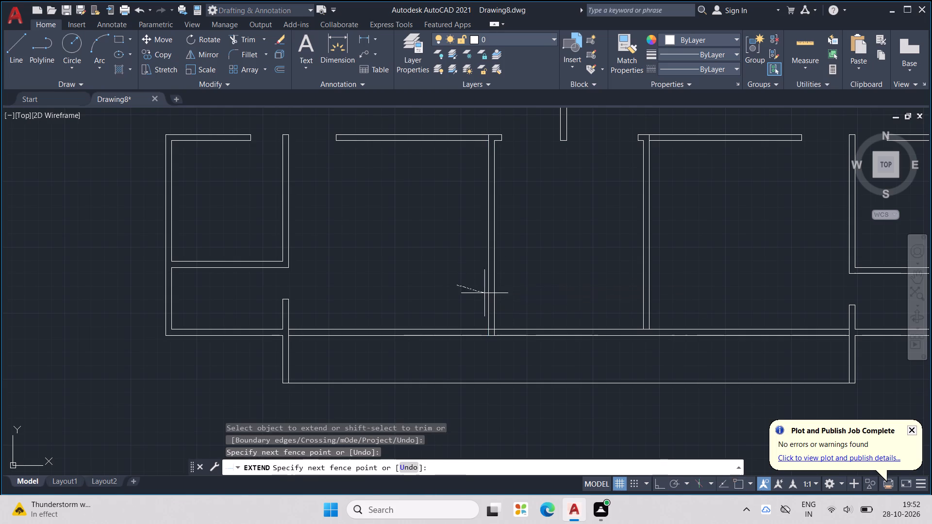
left_click_drag(486, 294, 504, 296)
left_click_drag(629, 296, 683, 296)
left_click_drag(686, 296, 620, 309)
left_click_drag(620, 309, 602, 311)
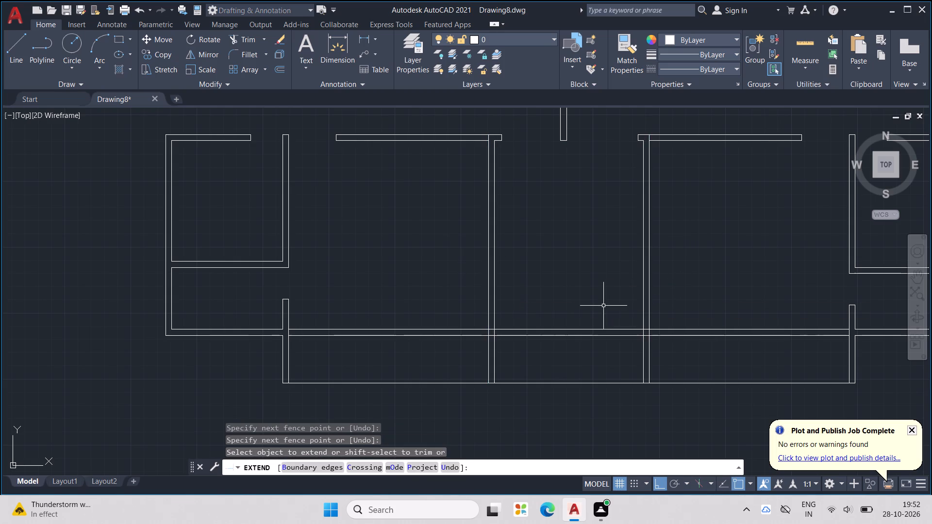
key("Escape")
key("Escape")
key("Escape")
Trim away the bottom wall lines between the two central partitions, including their short ends within each partition's thickness.
type("TR")
key("Return")
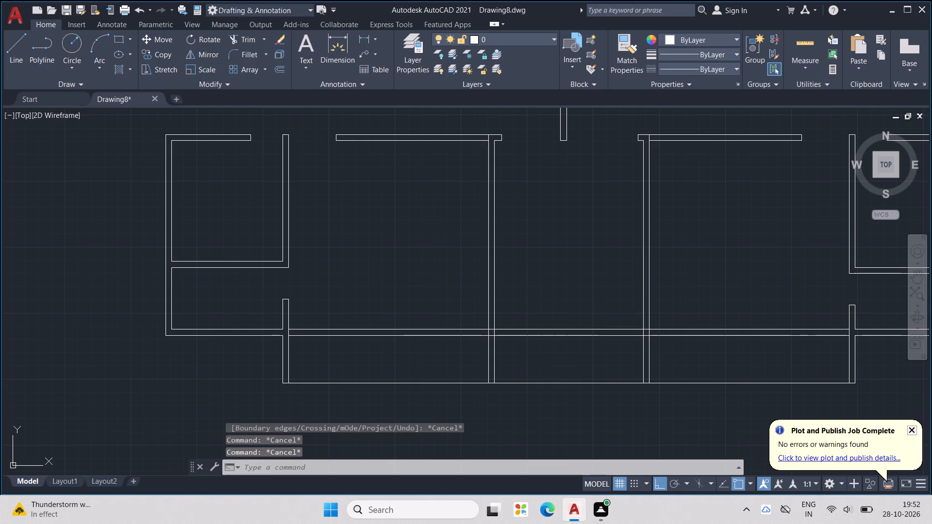
left_click_drag(609, 296, 605, 346)
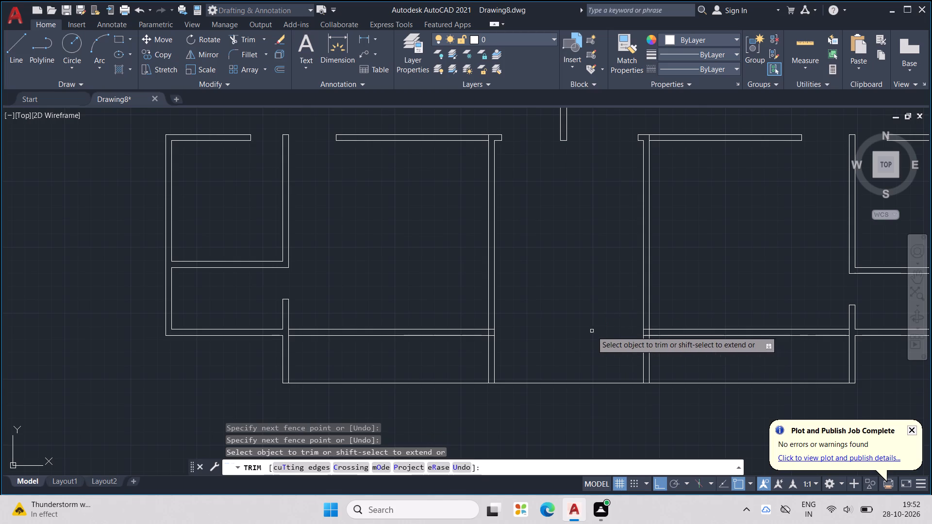
scroll(496, 336, "up", 2)
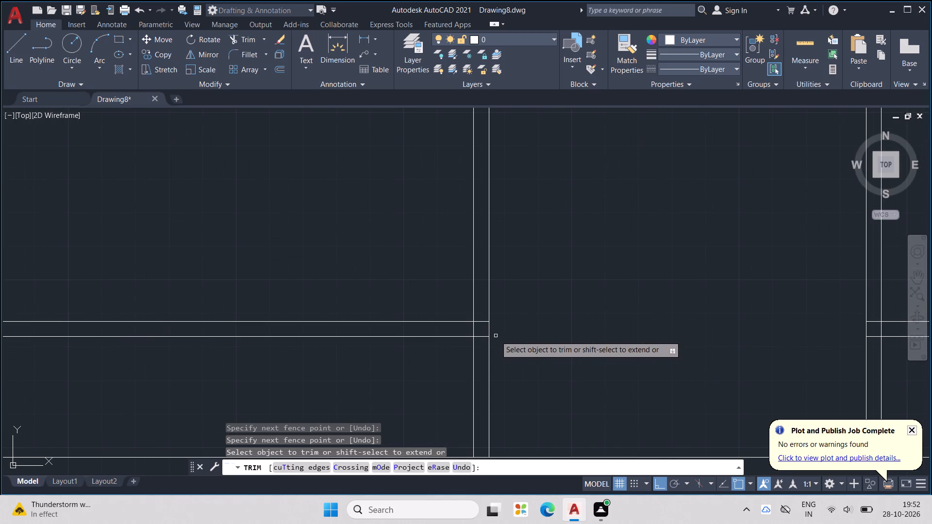
left_click(483, 323)
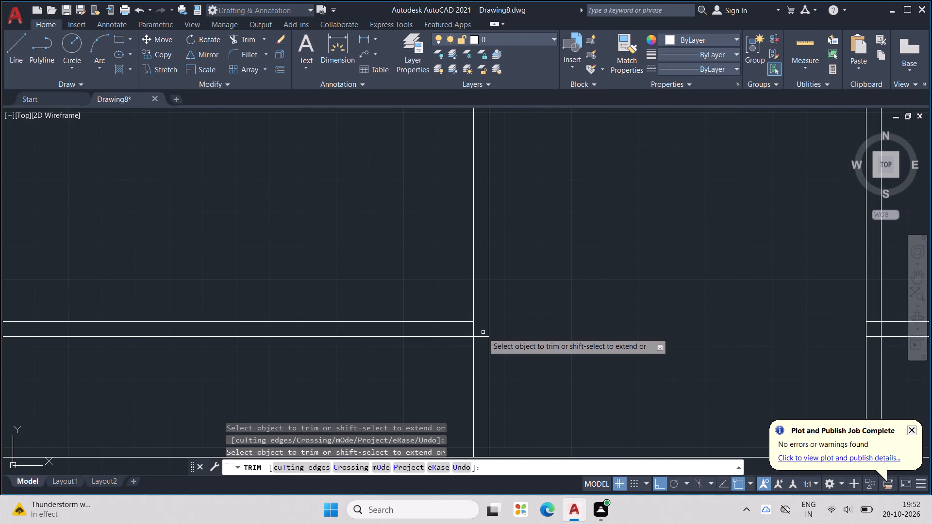
left_click(481, 336)
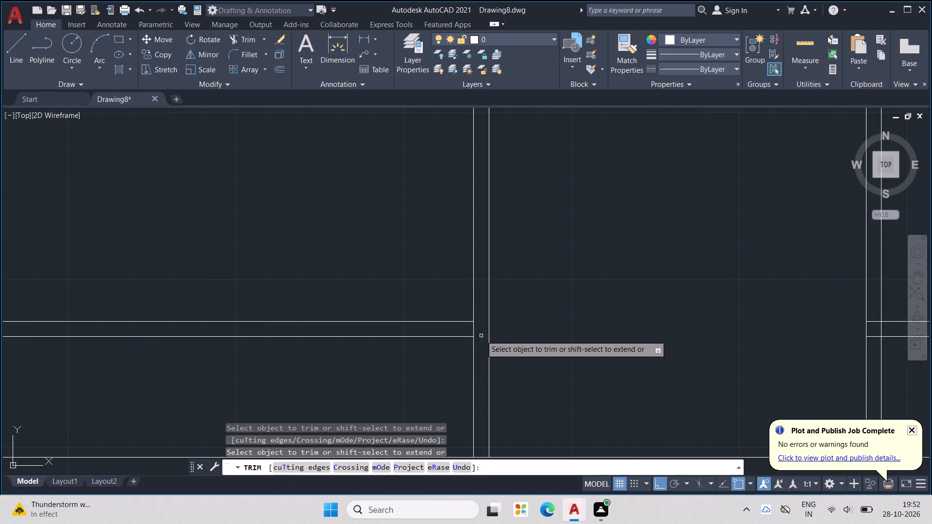
scroll(482, 335, "down", 3)
scroll(584, 328, "up", 2)
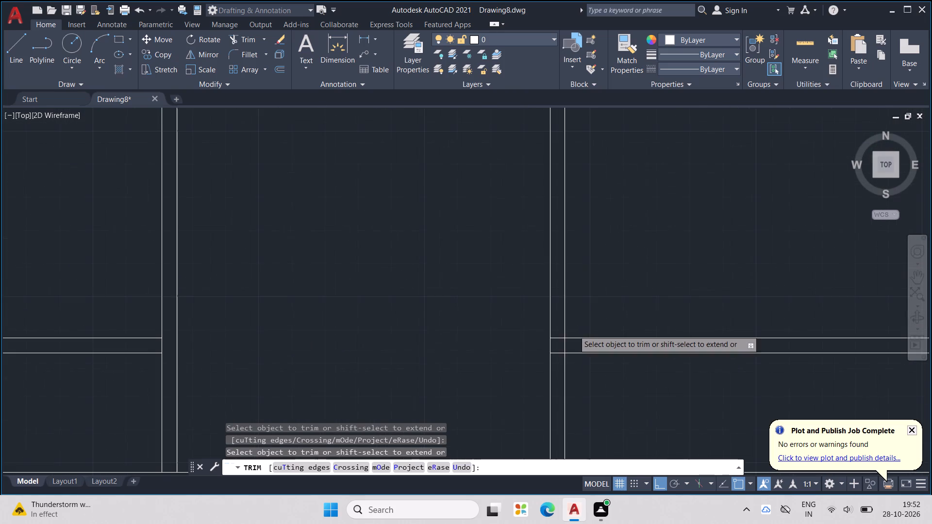
scroll(574, 330, "up", 3)
left_click(556, 339)
left_click(558, 329)
left_click_drag(558, 354, 562, 377)
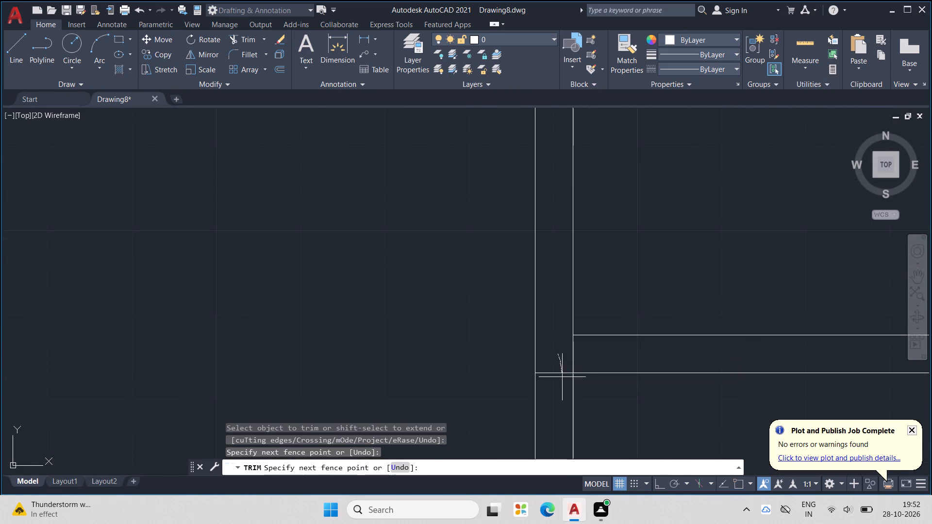
left_click_drag(562, 377, 562, 379)
scroll(560, 380, "down", 5)
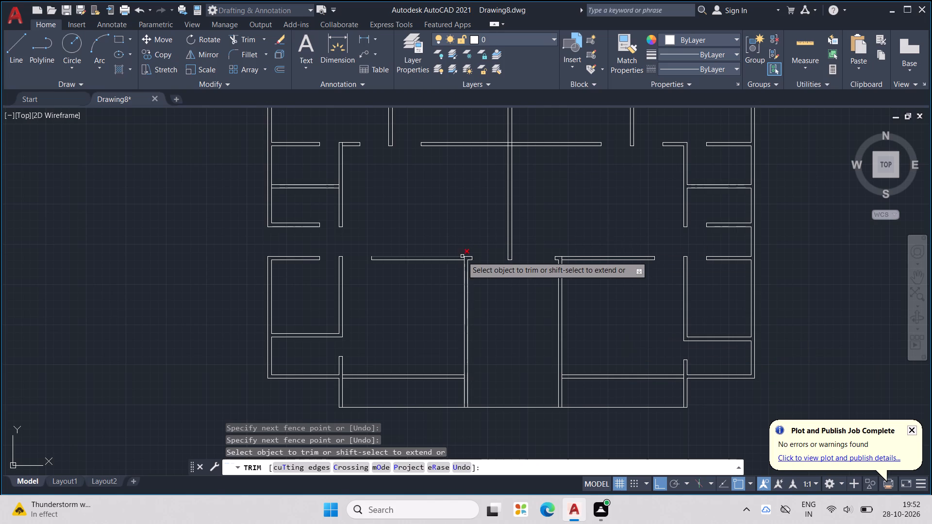
Trim the partition face lines crossing inside the horizontal walls at the tops of the two central partitions.
scroll(471, 259, "up", 2)
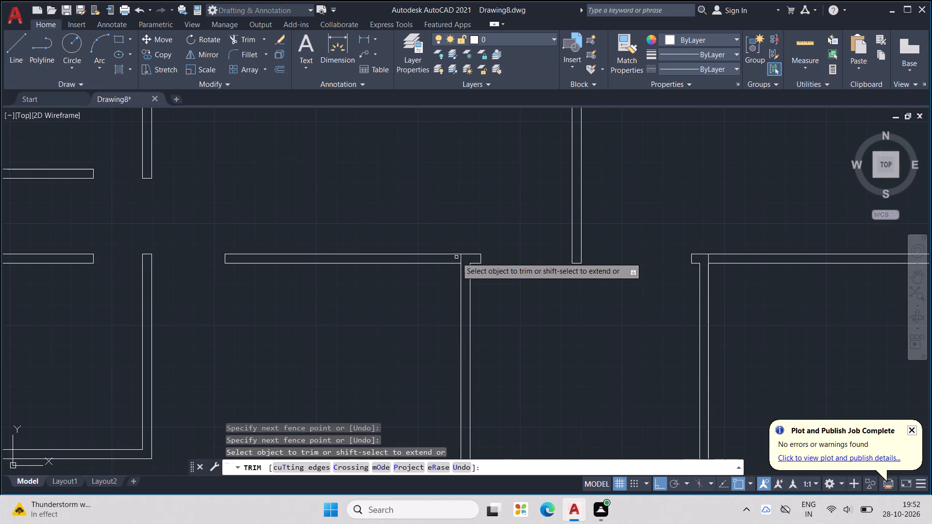
left_click(462, 259)
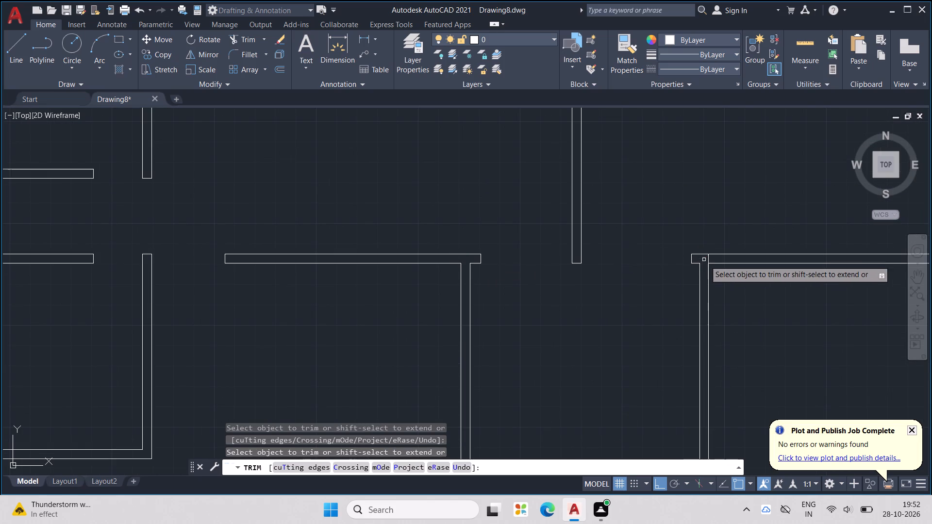
left_click(710, 261)
scroll(708, 255, "down", 2)
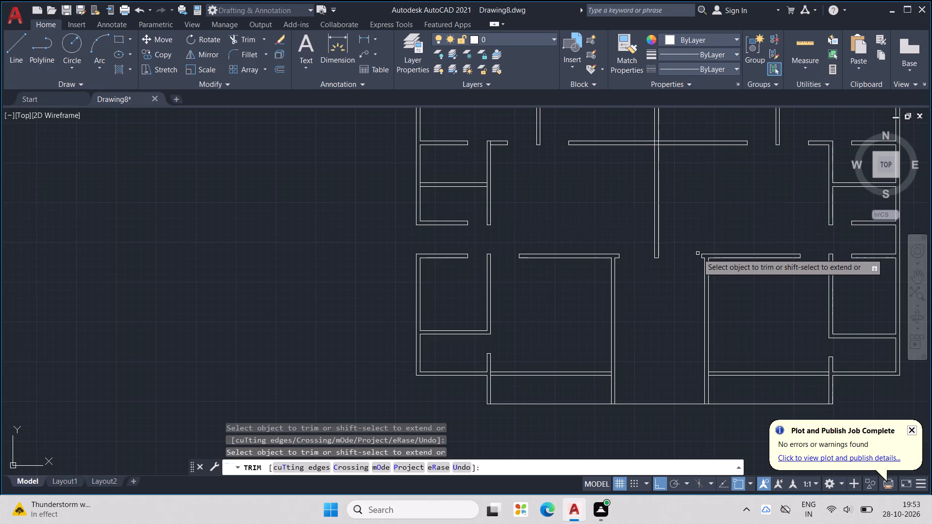
middle_click_drag(633, 378, 559, 311)
key("Escape")
key("Escape")
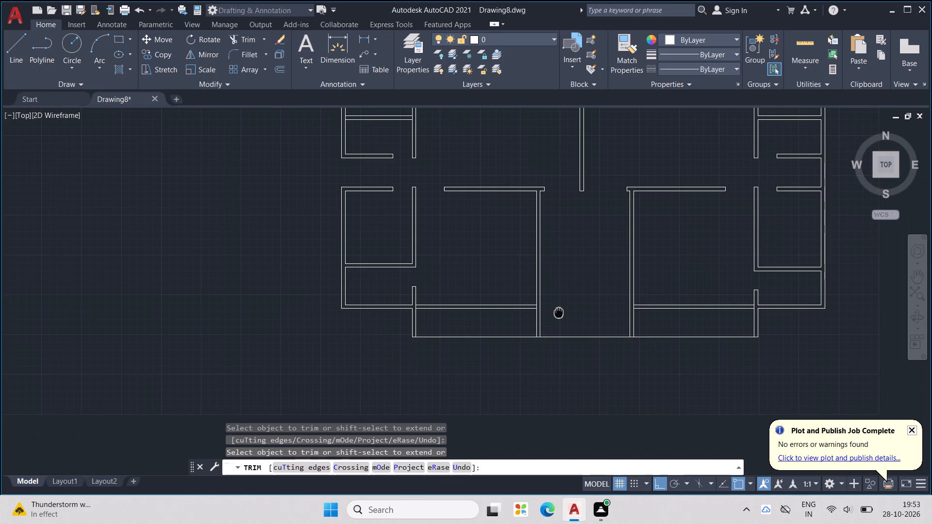
middle_click_drag(559, 311, 558, 311)
key("Escape")
key("Escape")
key("Escape")
key("Escape")
key("Escape")
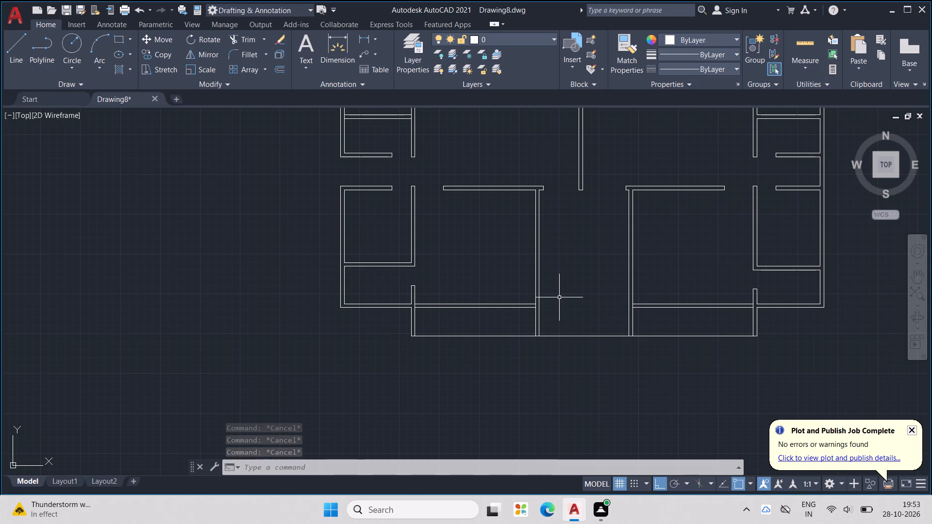
key("Escape")
key("Escape")
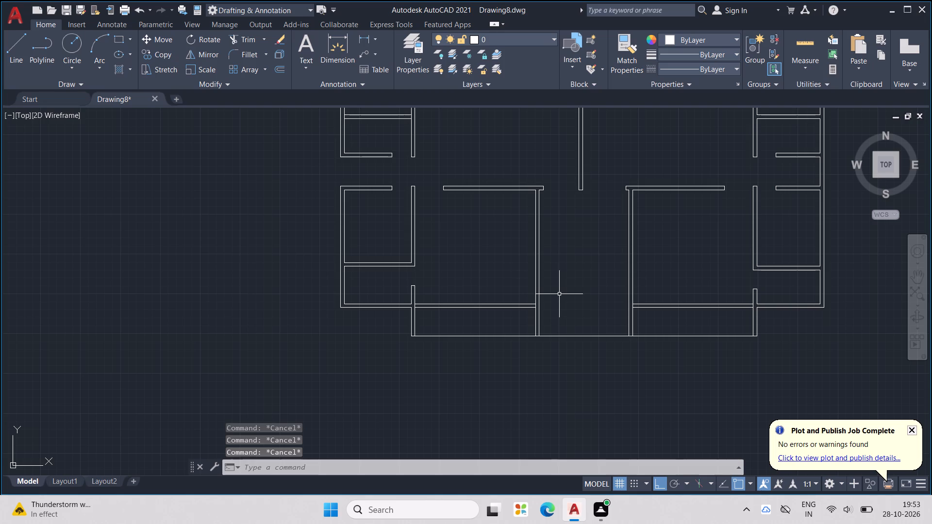
Draw a horizontal line between the facing sides of the two central partitions, a short distance below their tops.
key("l")
key("Return")
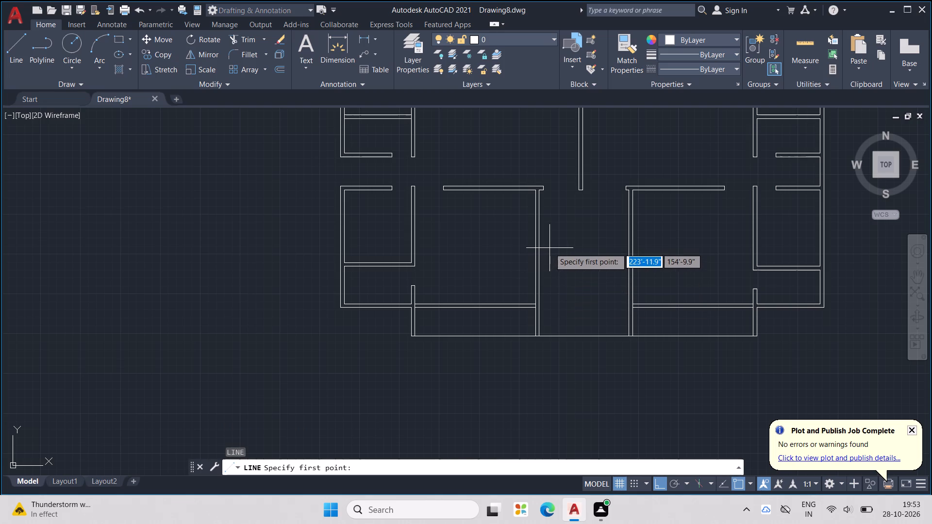
middle_click_drag(549, 248, 537, 290)
scroll(528, 272, "up", 2)
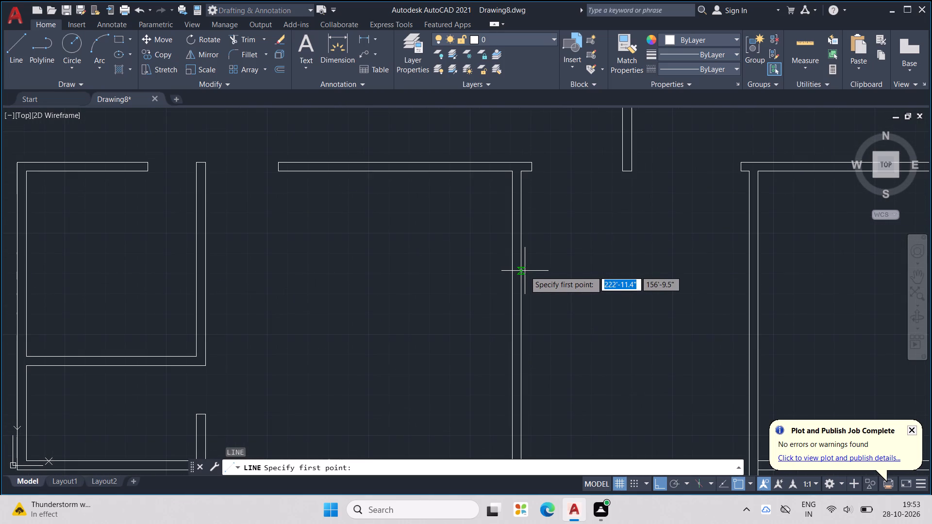
left_click(522, 260)
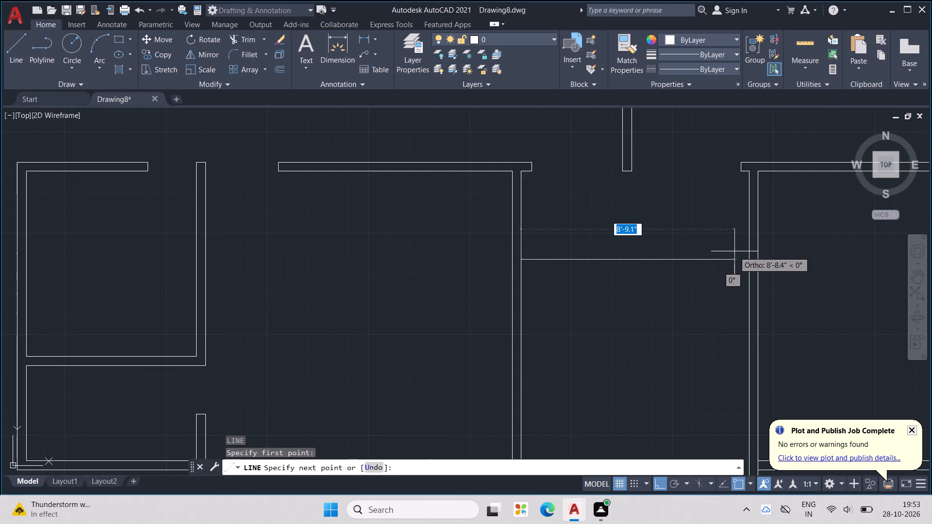
left_click(746, 259)
key("Escape")
key("Escape")
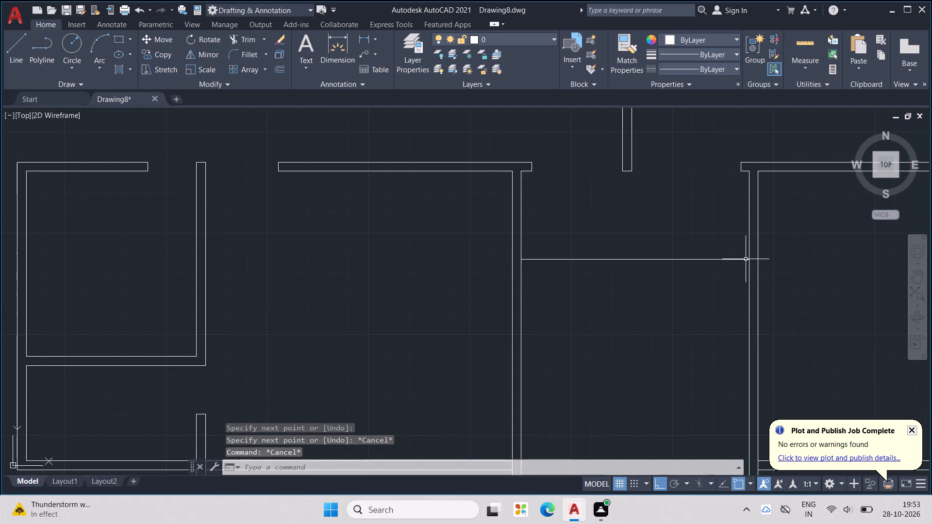
key("Escape")
Offset the horizontal line between the central partitions downward at 10" spacing to make the first three copies.
type("OFF")
key("Return")
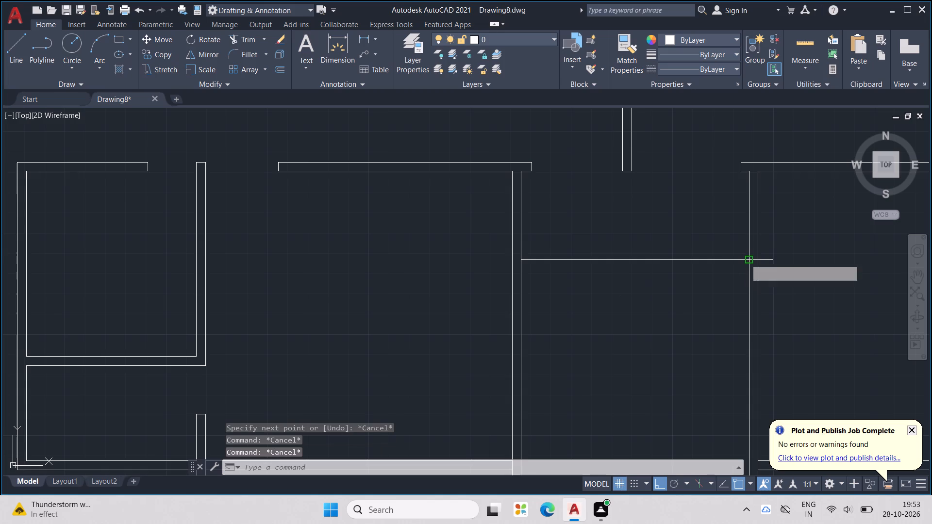
type("10\"")
key("Return")
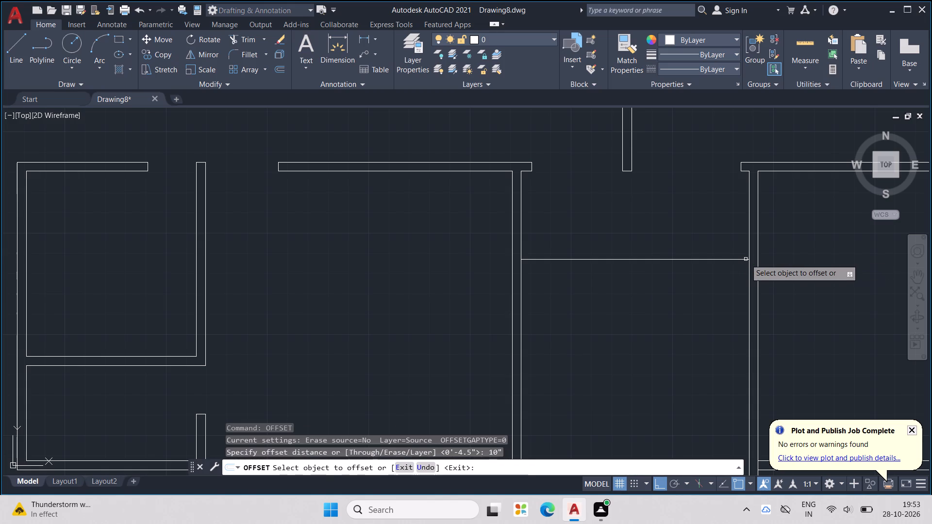
left_click(738, 258)
left_click(731, 293)
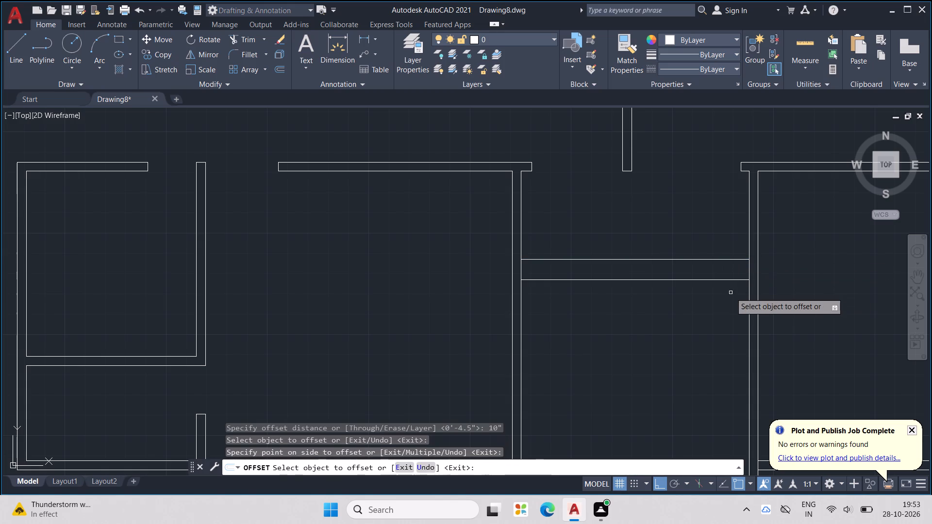
left_click(726, 280)
left_click(726, 303)
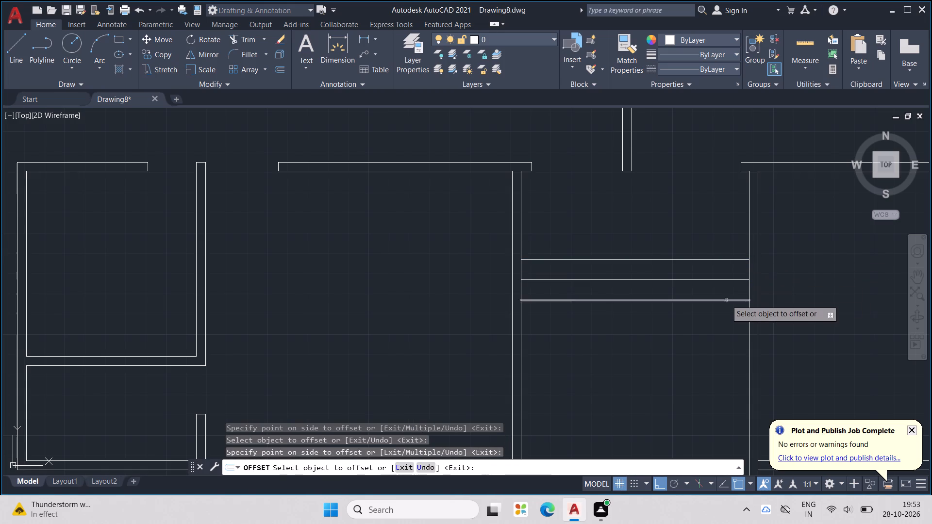
left_click(726, 299)
left_click(732, 325)
Offset the lowest stair line downward by 10" four more times, each copy taken from the one above.
middle_click_drag(734, 295, 701, 232)
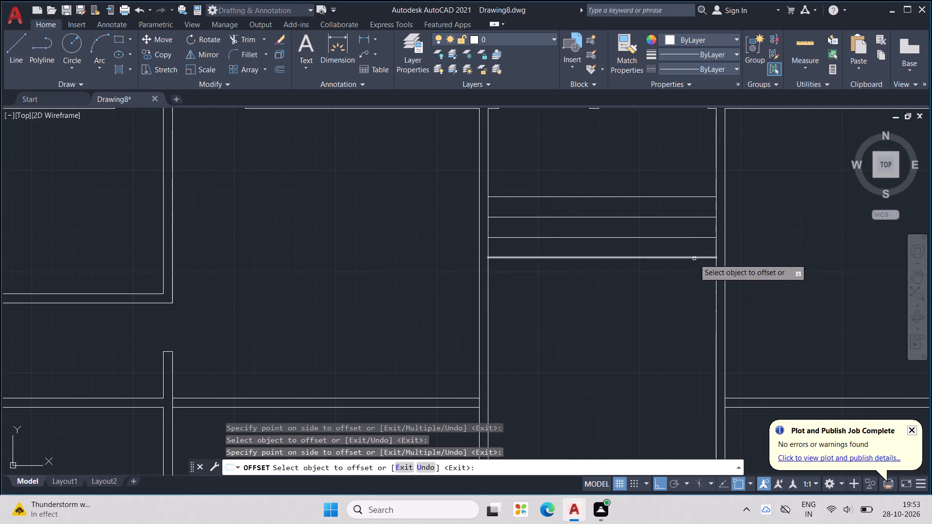
left_click(694, 259)
left_click(695, 284)
left_click(693, 277)
left_click(694, 305)
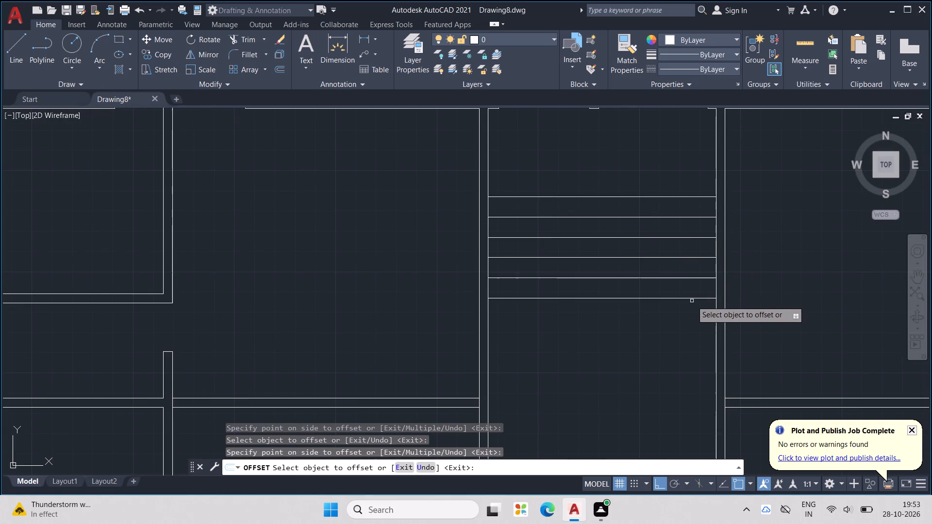
left_click(690, 299)
left_click(694, 312)
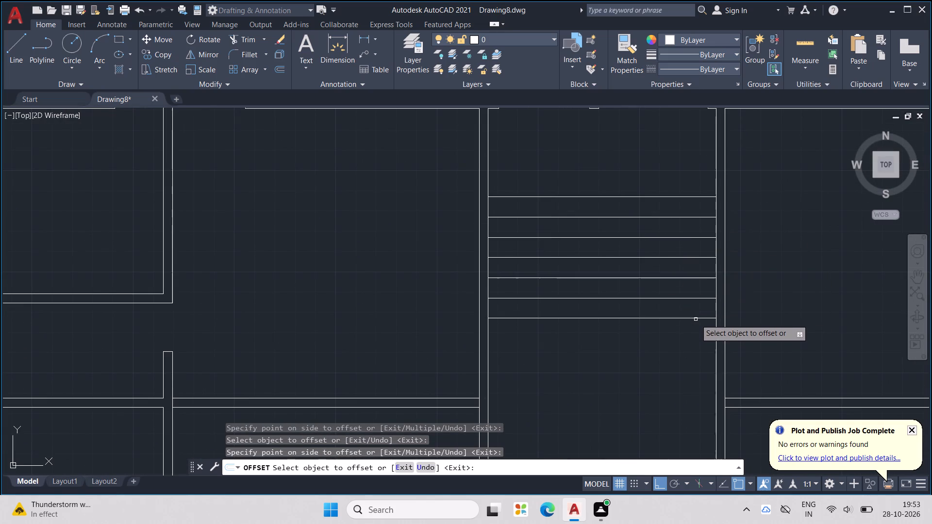
left_click(696, 318)
left_click(704, 351)
Add two more stair lines below the lowest one at the same 10" offset and end the Offset command.
middle_click_drag(701, 326, 686, 265)
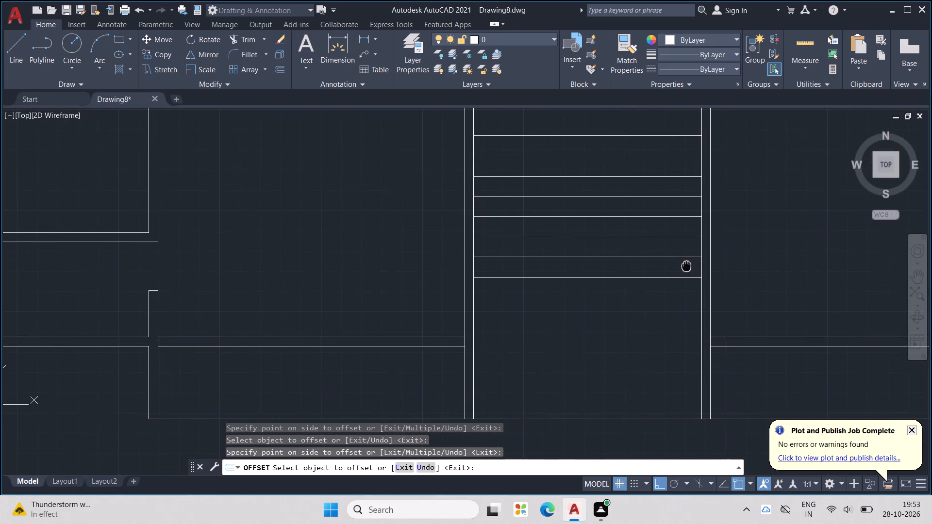
middle_click_drag(686, 265, 673, 237)
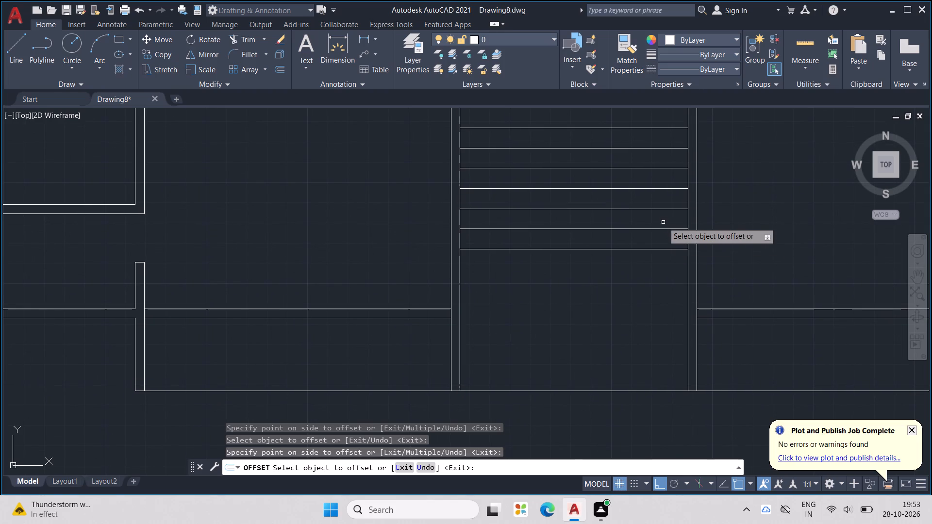
scroll(658, 242, "down", 3)
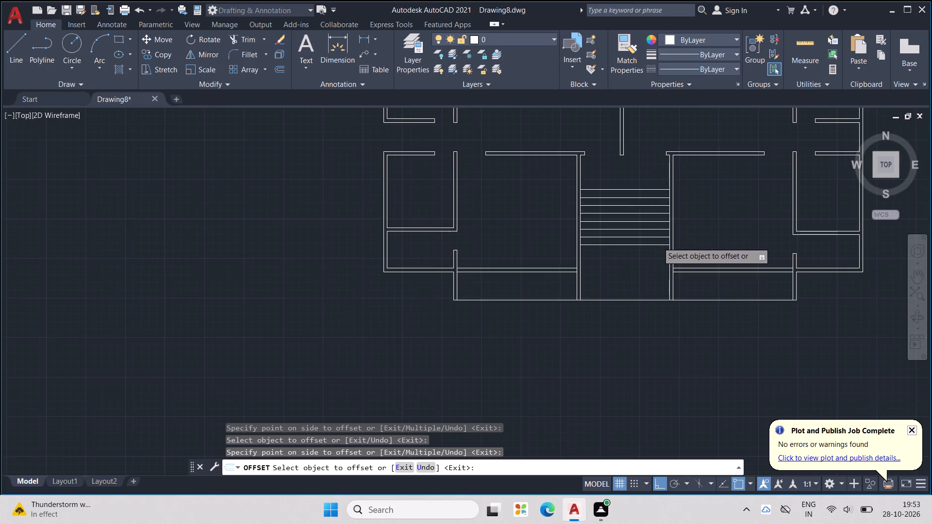
middle_click_drag(652, 255, 638, 303)
scroll(631, 311, "up", 2)
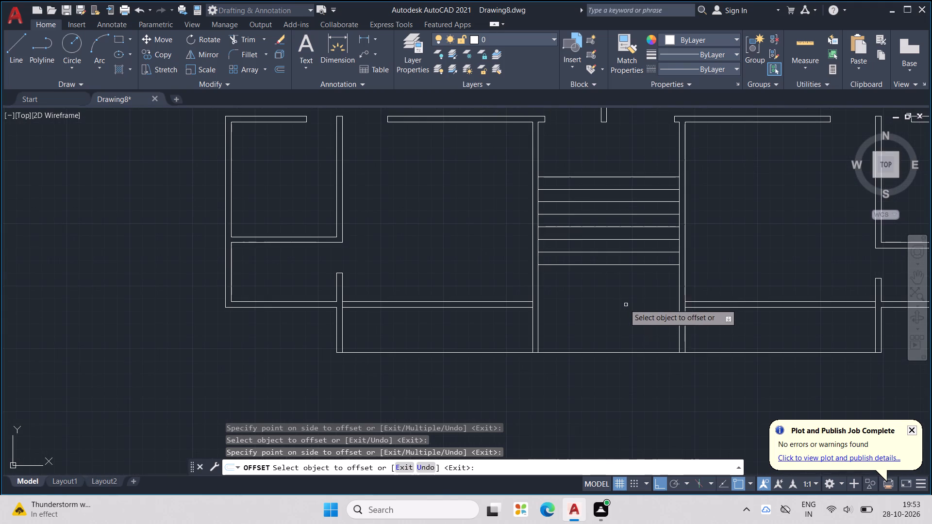
left_click(630, 263)
left_click(630, 277)
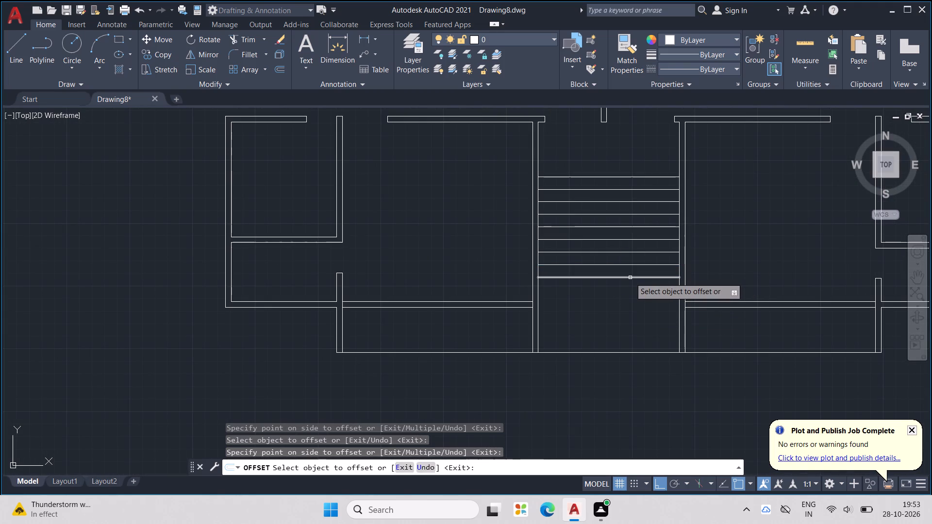
left_click(630, 278)
left_click(629, 286)
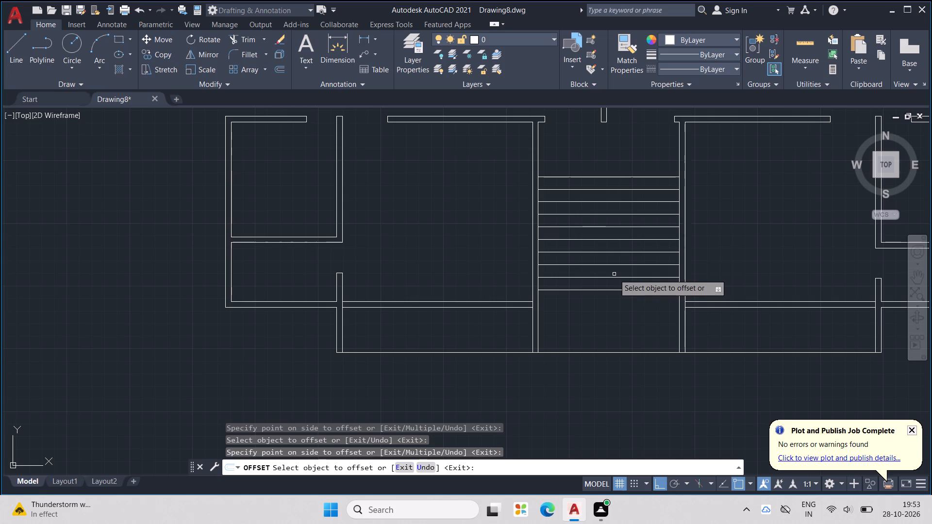
key("Escape")
key("Escape")
key("Escape")
key("Escape")
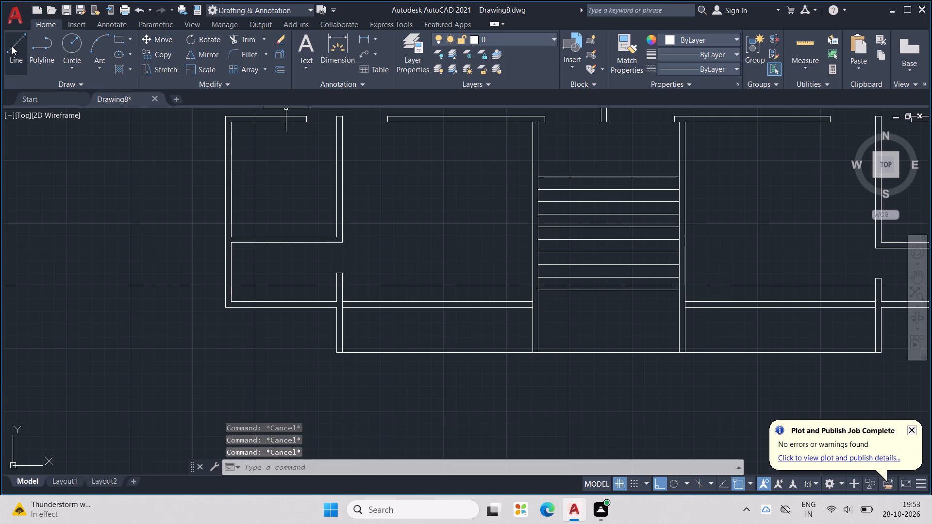
Draw a 7'-6" vertical centre line joining the midpoints of the top and bottom stair lines.
left_click(12, 46)
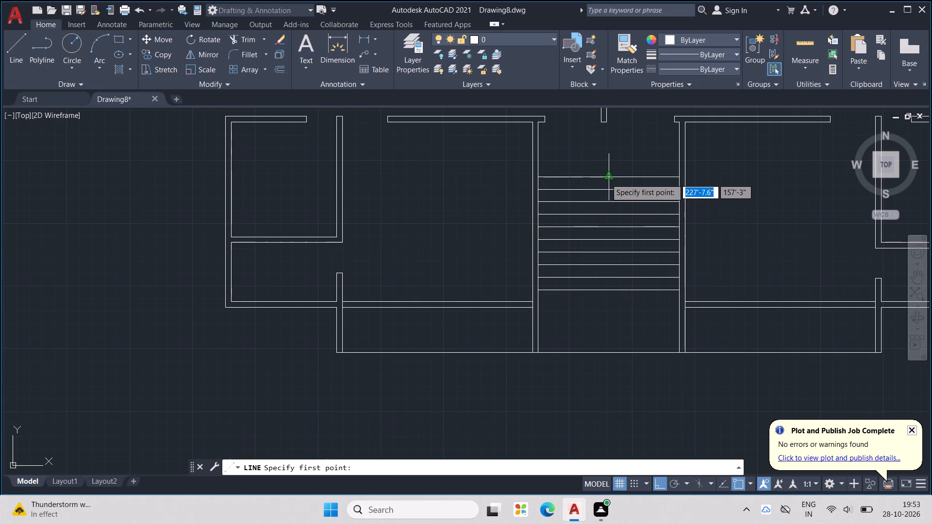
left_click(606, 179)
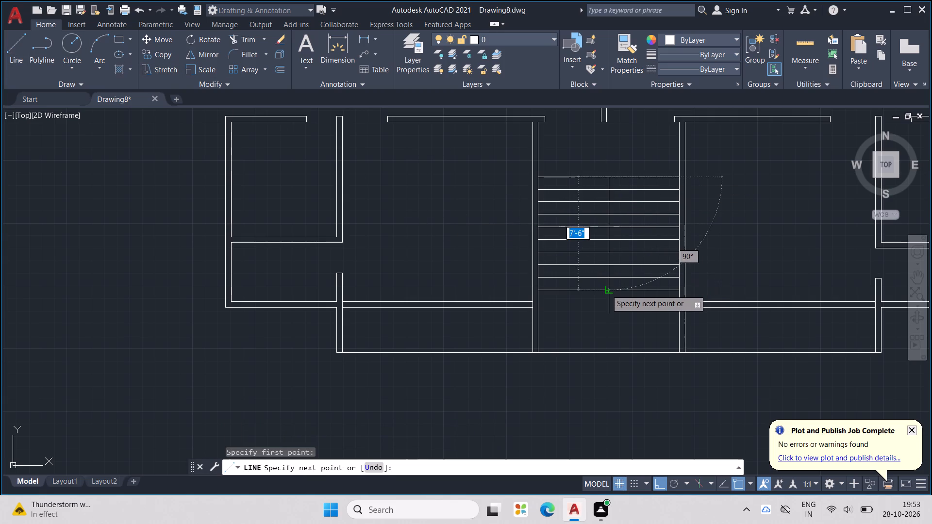
left_click(606, 290)
key("Escape")
key("Escape")
key("Escape")
key("Escape")
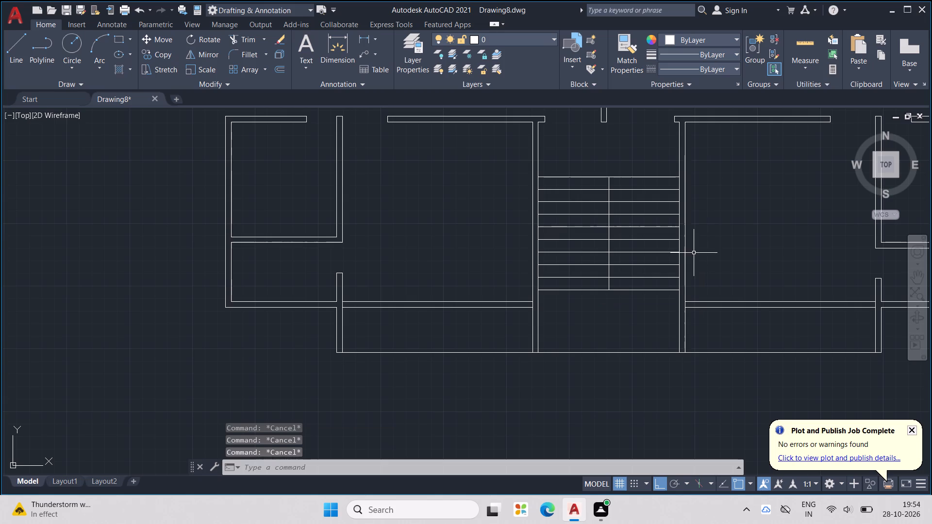
key("Escape")
key("Escape")
key("Escape")
key("Escape")
Draw a path line from the top stair line's left-half midpoint down past the bottom stair line and across beneath the right half.
key("l")
key("Return")
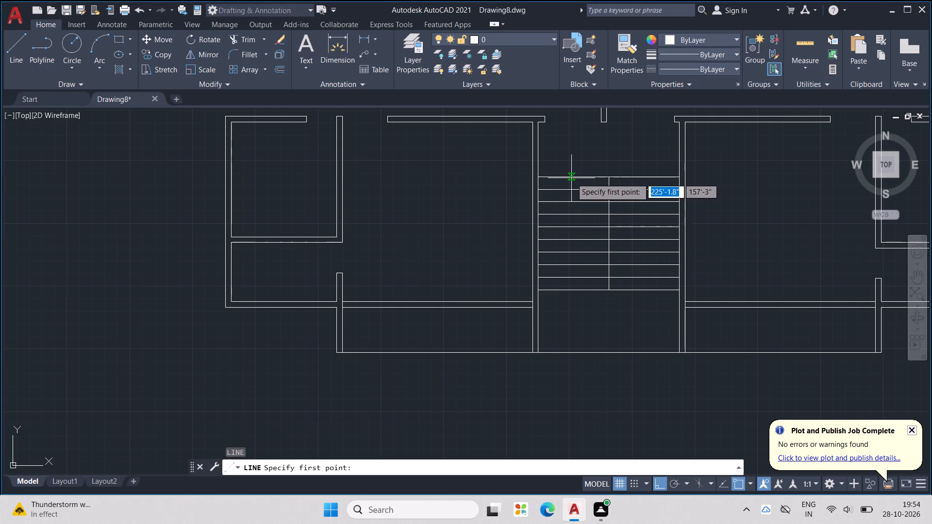
left_click(606, 177)
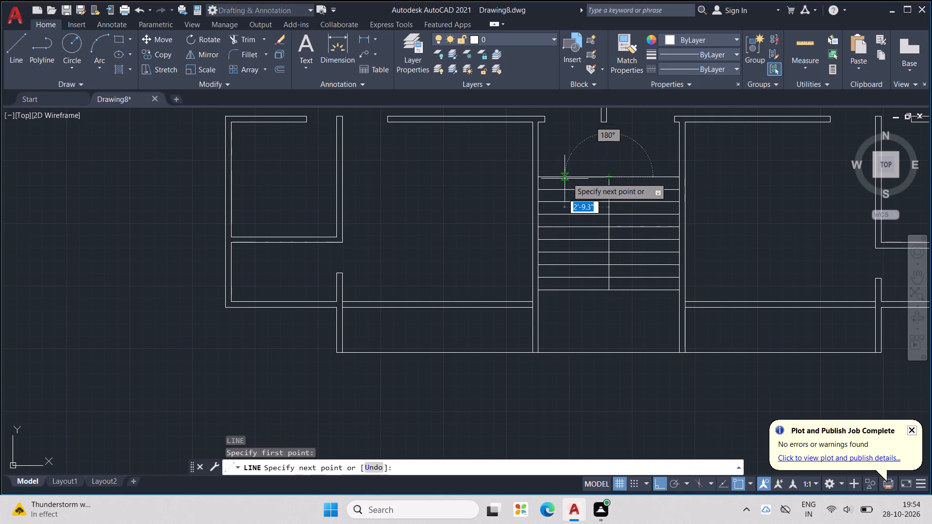
left_click(542, 179)
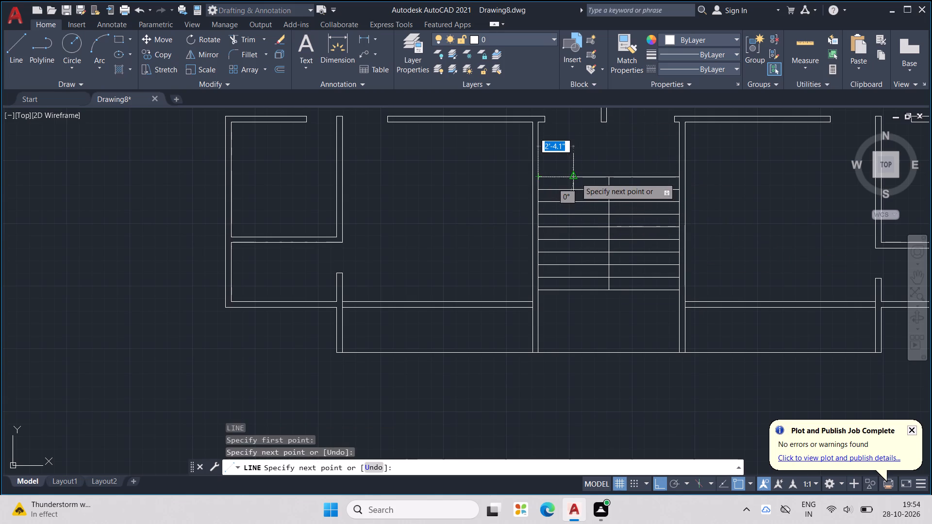
left_click(575, 177)
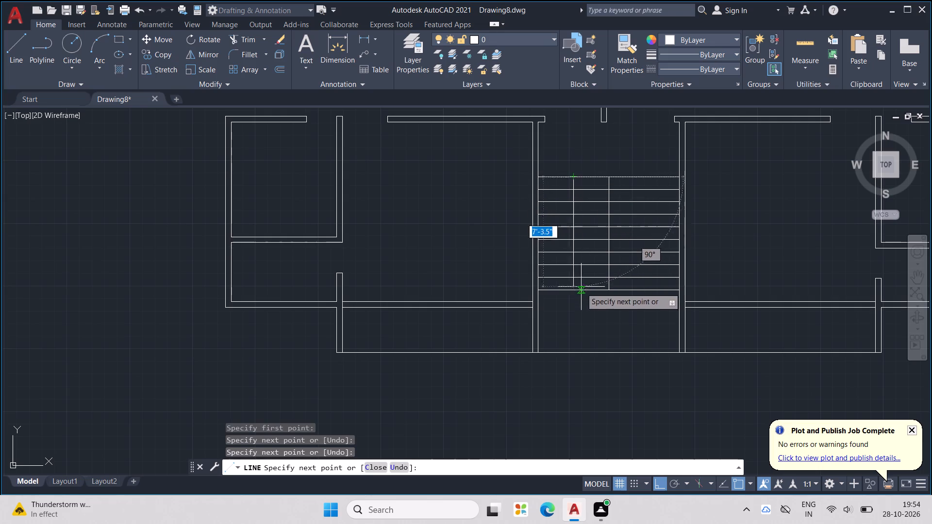
left_click(578, 311)
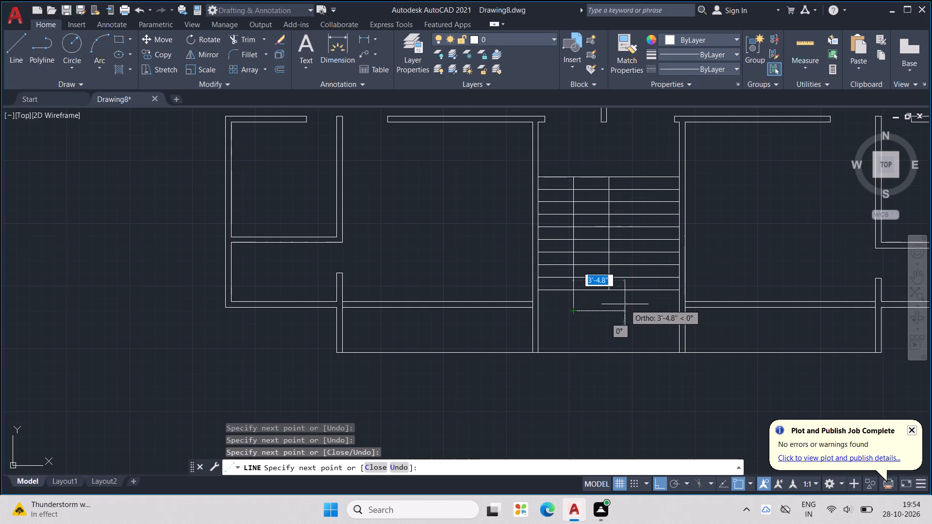
left_click(642, 314)
key("Escape")
key("Escape")
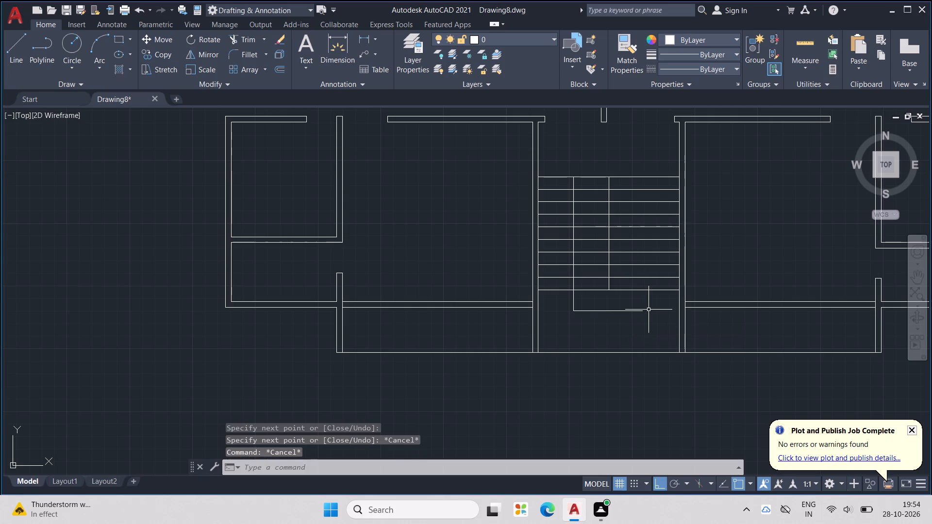
Draw a vertical path line through the right half's midpoints, from the horizontal path segment up to the top stair line.
key("l")
key("Return")
left_click(678, 292)
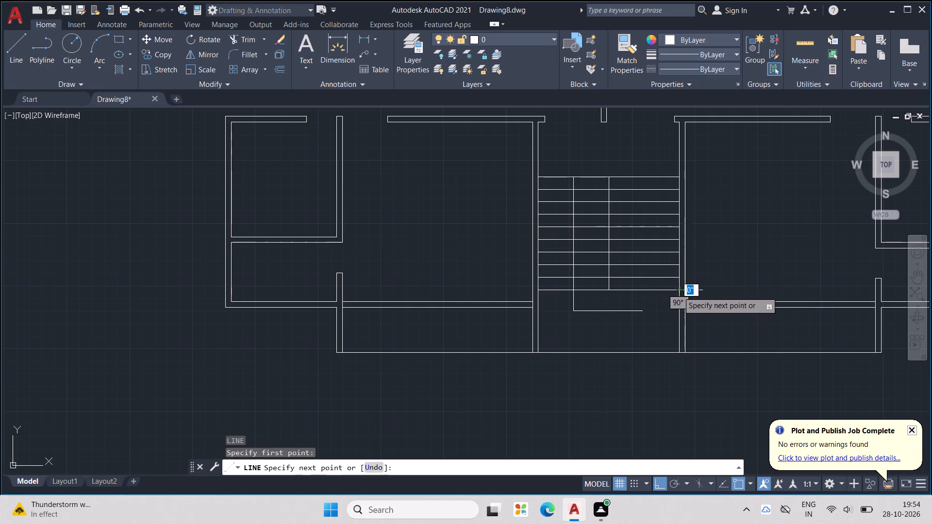
left_click(610, 292)
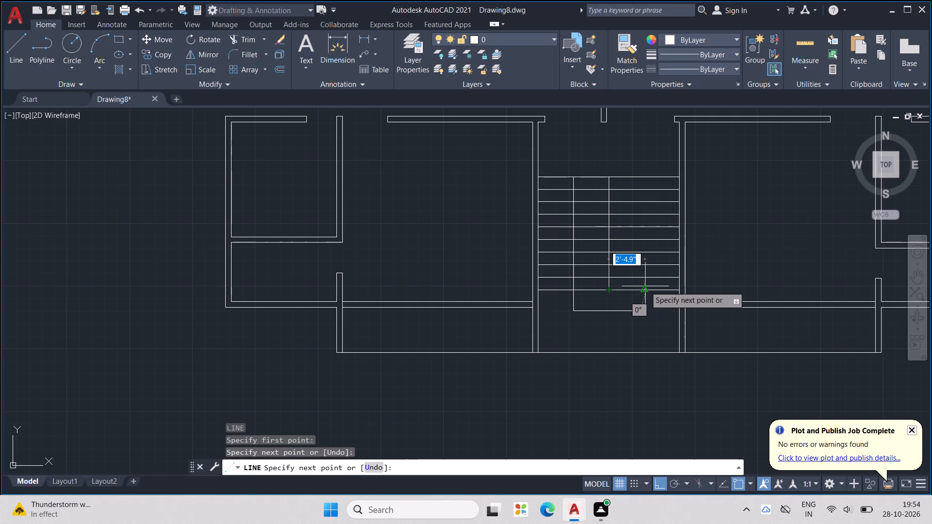
left_click(646, 288)
left_click(645, 314)
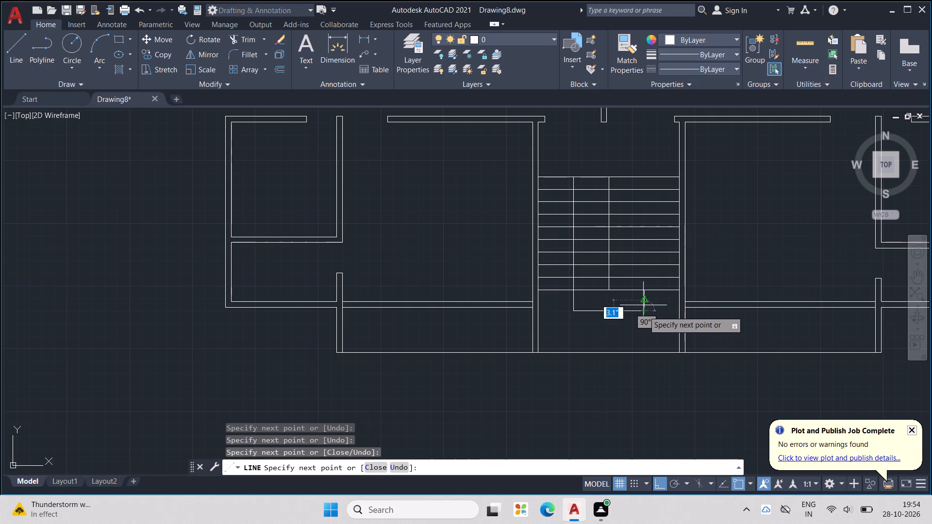
middle_click_drag(645, 213, 649, 276)
scroll(649, 262, "up", 2)
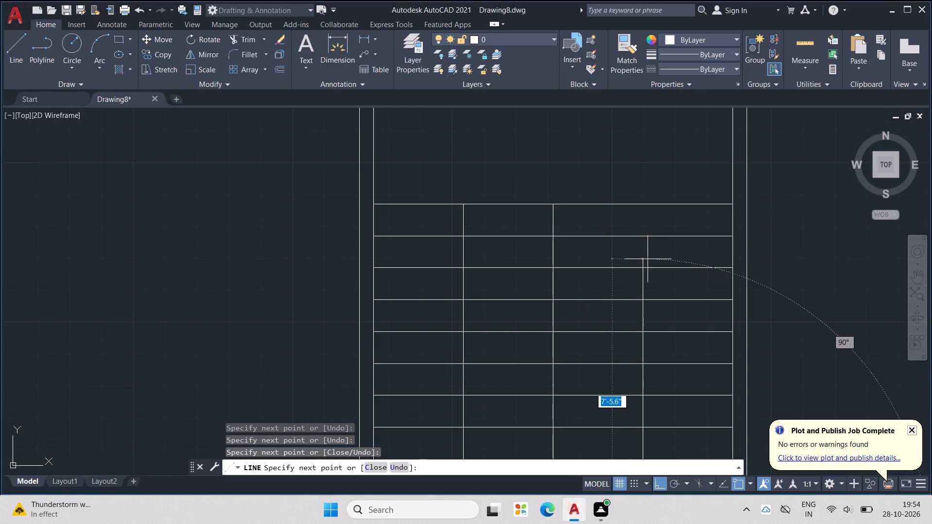
left_click(644, 205)
key("Escape")
key("Escape")
key("Escape")
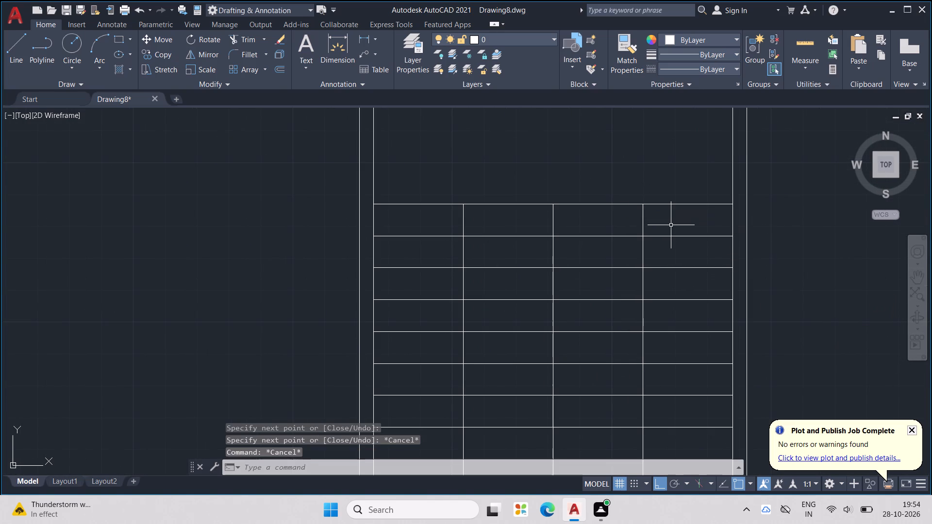
Draw two slanted lines from the right path line's top end down to the fourth stair line, one on each side, as an arrowhead.
key("l")
key("Return")
left_click(645, 206)
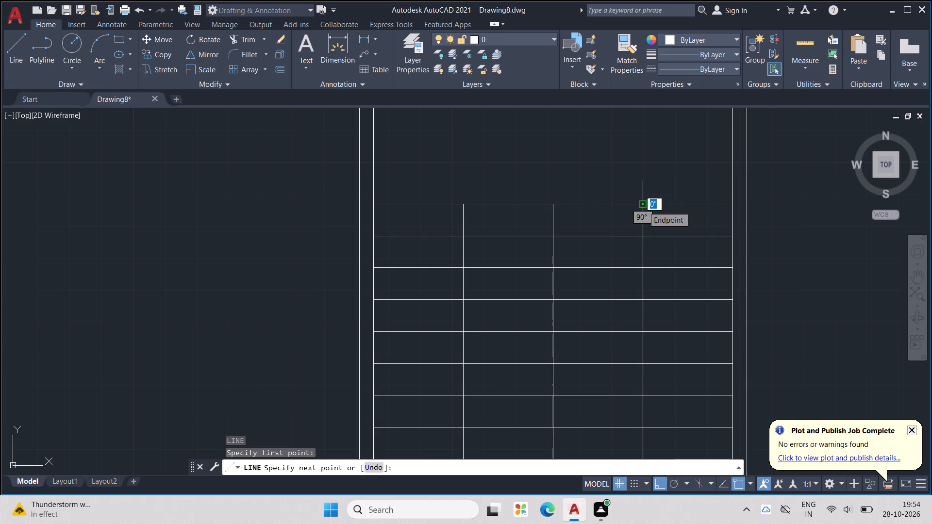
left_click(591, 305)
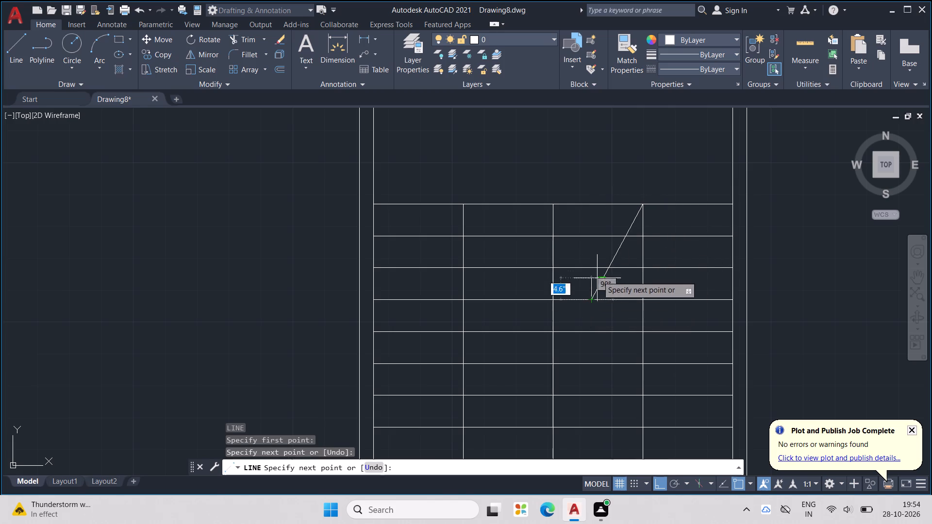
left_click(642, 206)
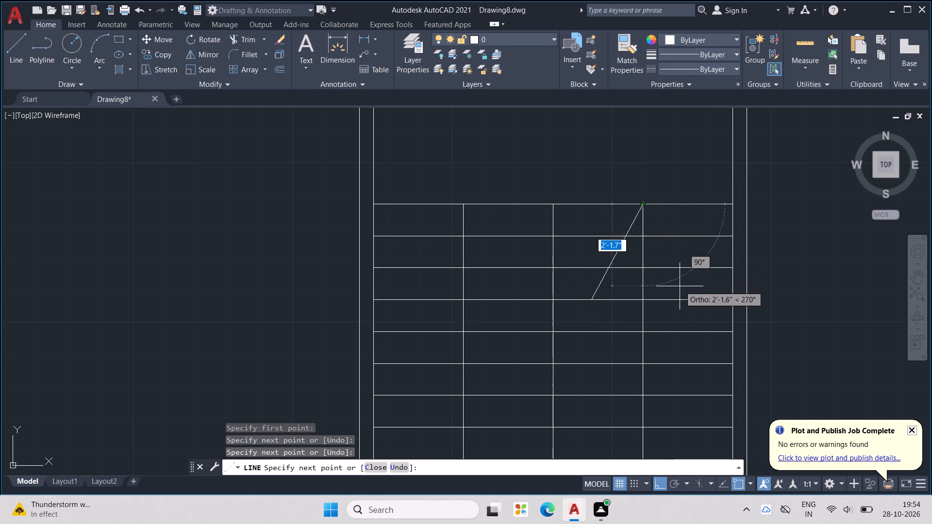
left_click(682, 296)
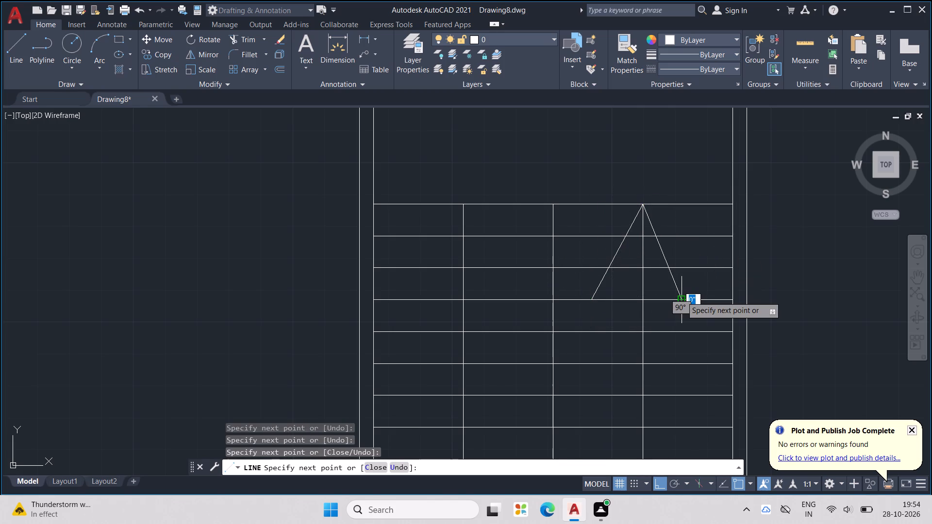
key("Escape")
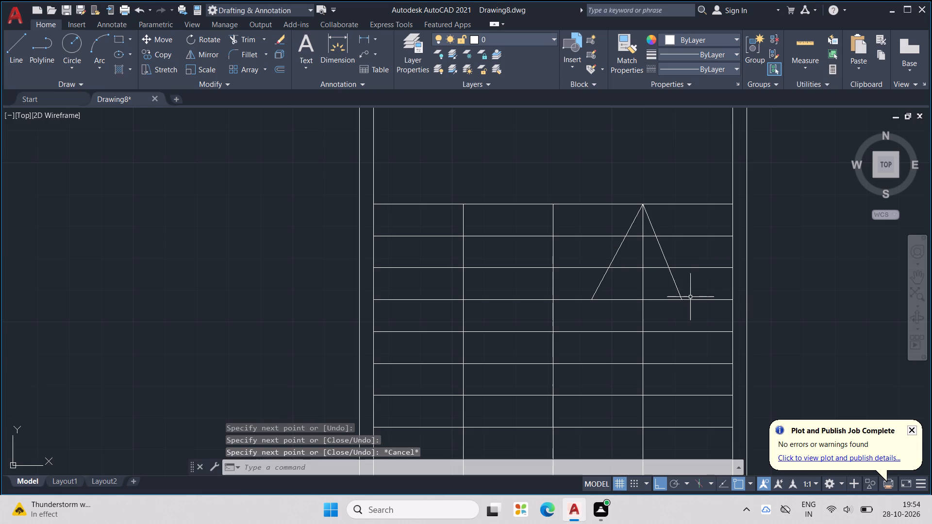
Draw two more slanted lines from the stair arrow's tip to the fourth stair line, outside the existing arrowhead lines.
key("l")
key("Return")
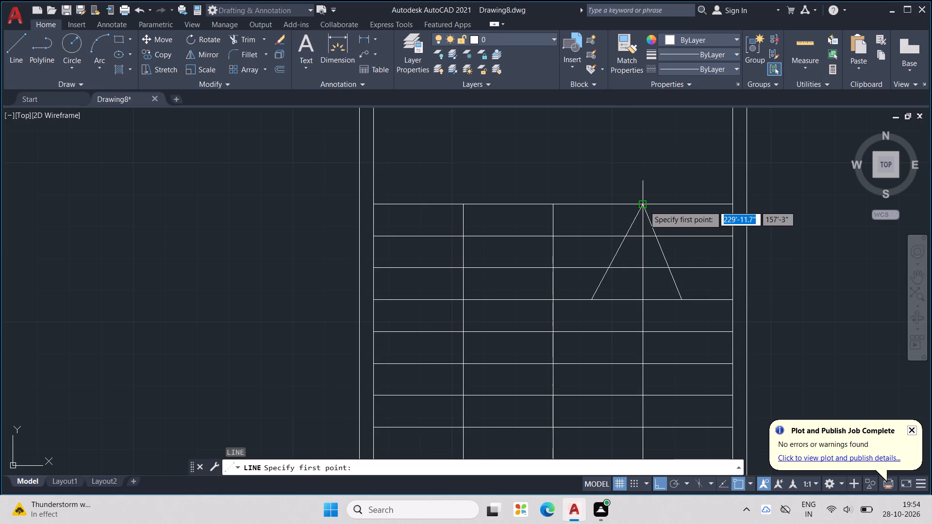
left_click(644, 206)
left_click(572, 301)
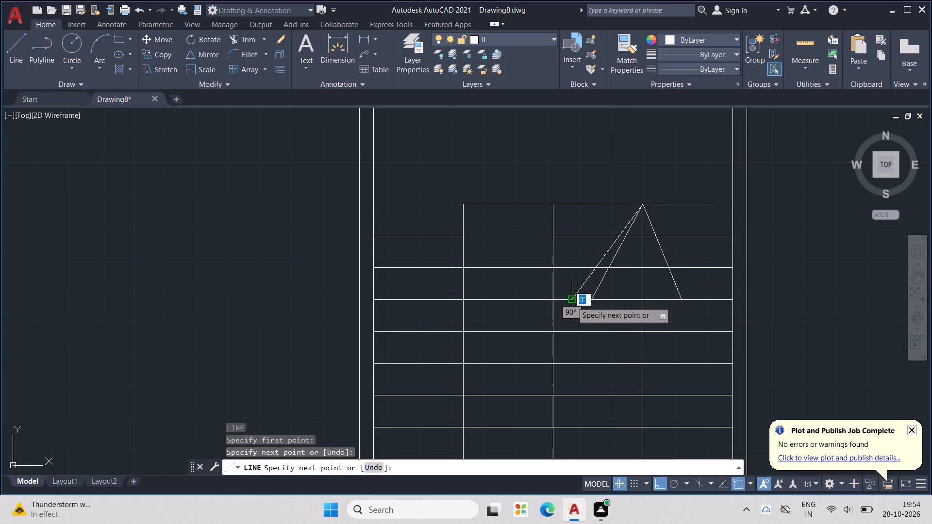
key("Escape")
key("l")
key("Return")
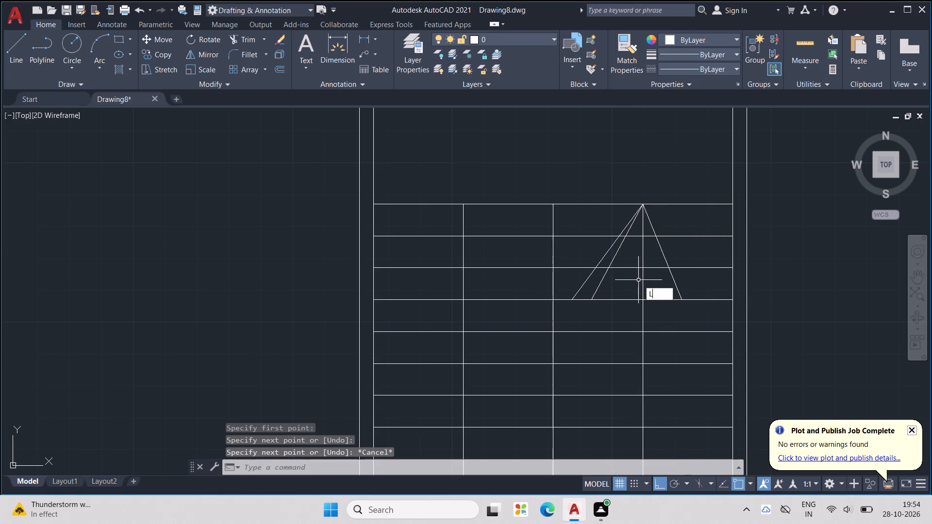
left_click(640, 205)
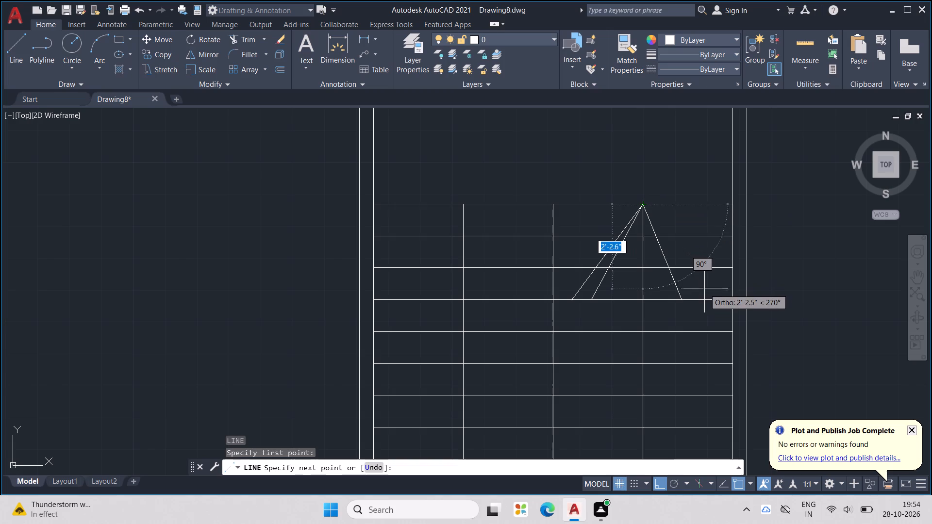
left_click(703, 296)
scroll(707, 297, "down", 2)
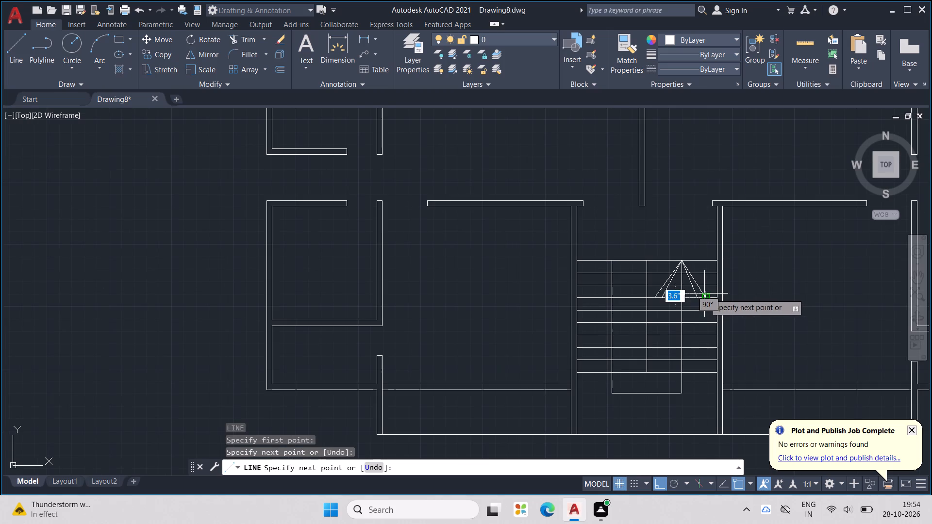
key("Escape")
Mark a 2' doorway in the right room's bottom wall, measured from its right wall, with a vertical line up across the wall.
middle_click_drag(701, 290, 615, 246)
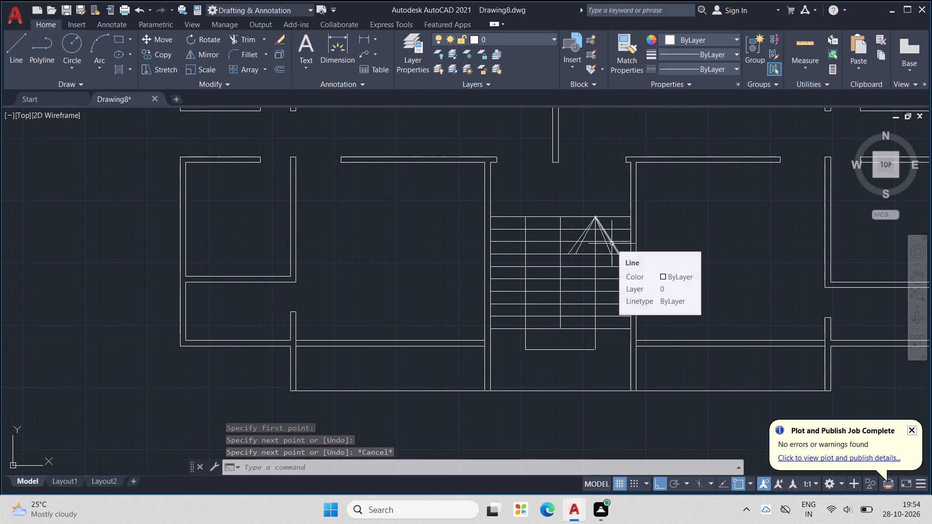
middle_click_drag(645, 262, 530, 261)
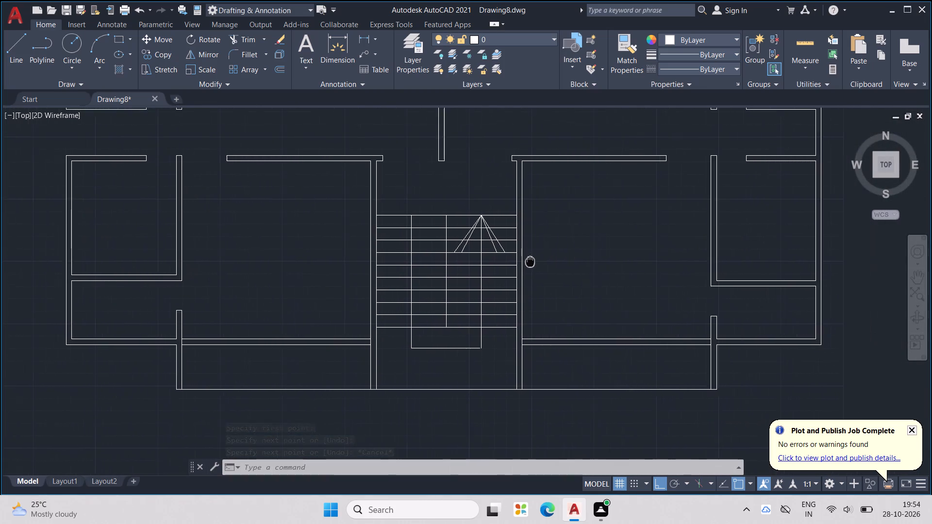
middle_click_drag(530, 261, 516, 262)
key("Escape")
key("Escape")
key("Escape")
key("Escape")
key("l")
key("Return")
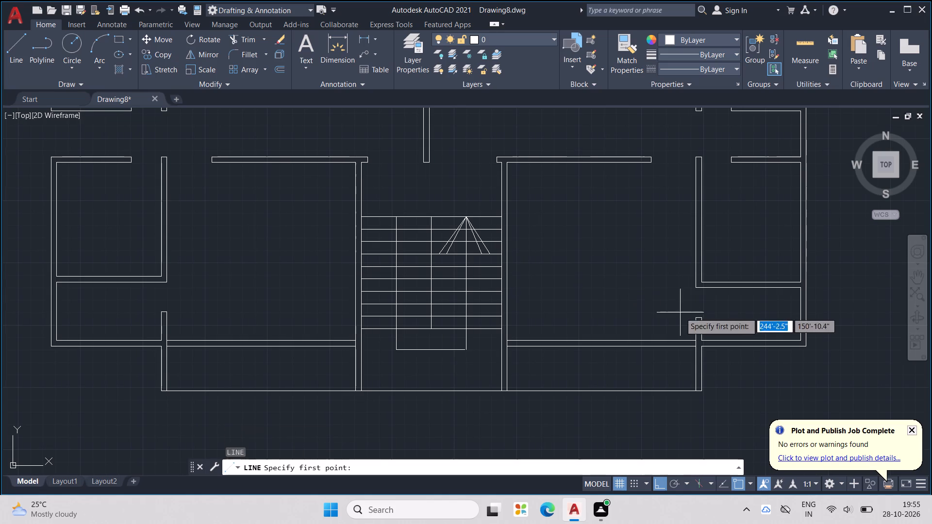
left_click(695, 347)
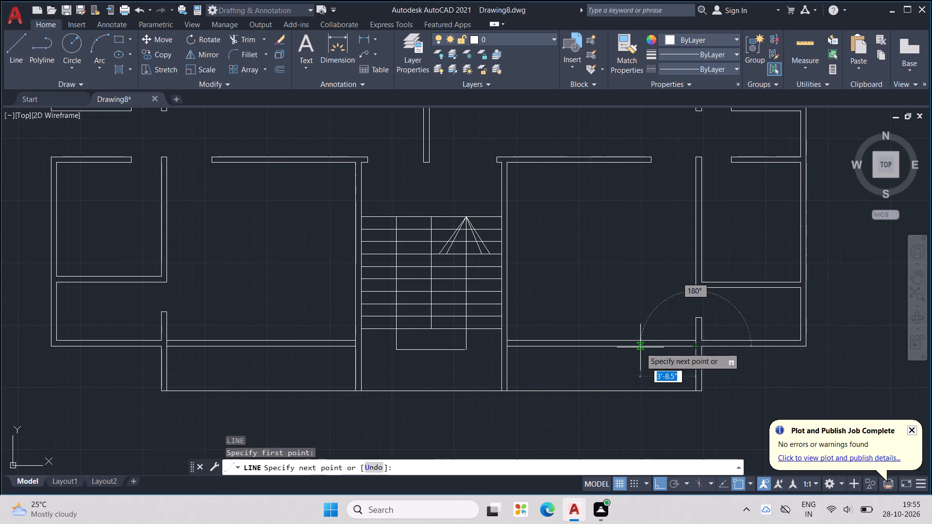
key("1")
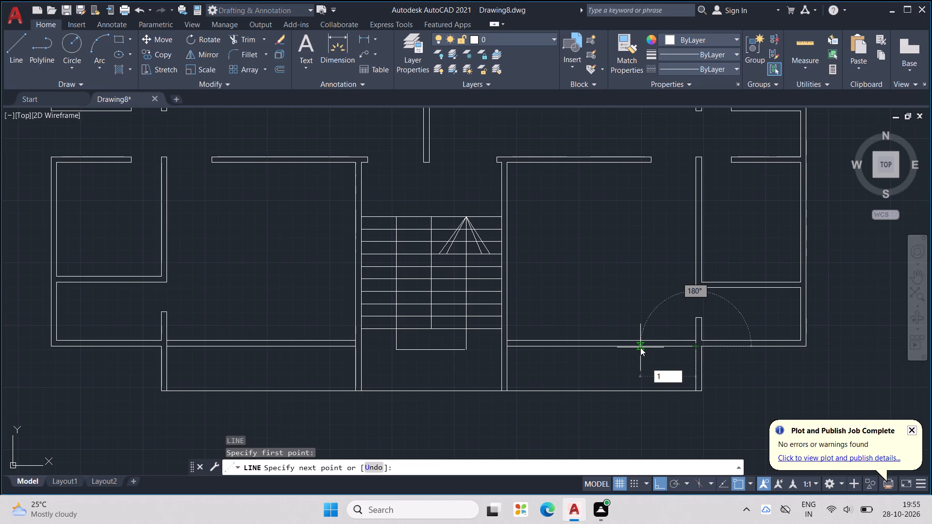
key("BackSpace")
type("2'")
key("Return")
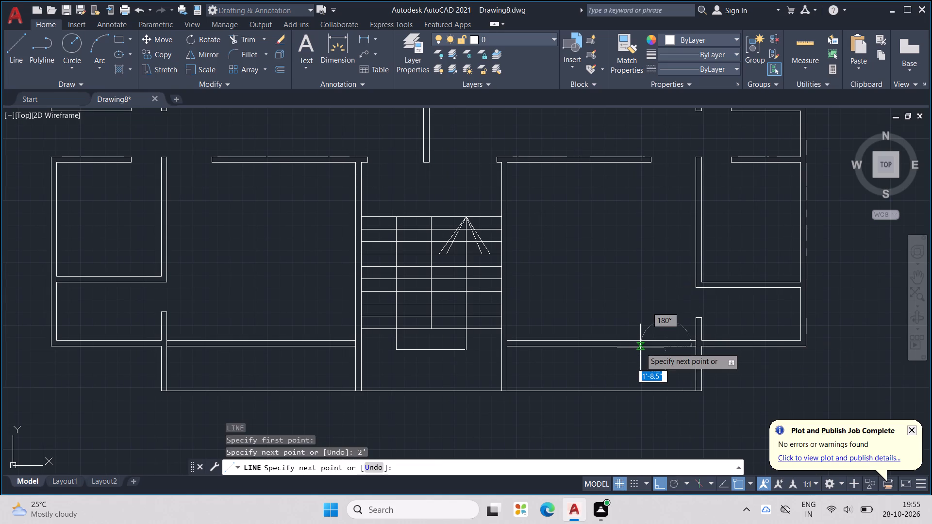
left_click(659, 315)
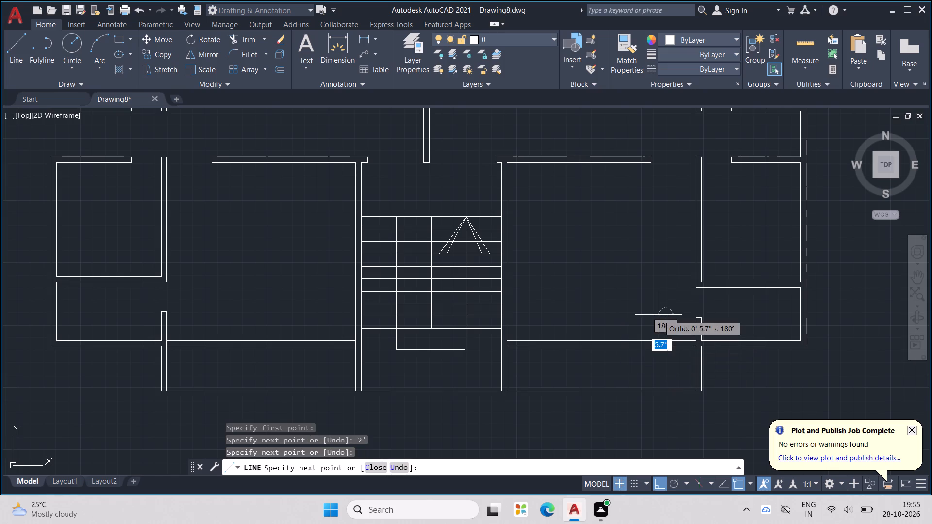
key("Escape")
key("Escape")
key("Escape")
Trim both bottom wall lines across the right room's marked doorway and the jamb line's excess above the wall.
type("TR")
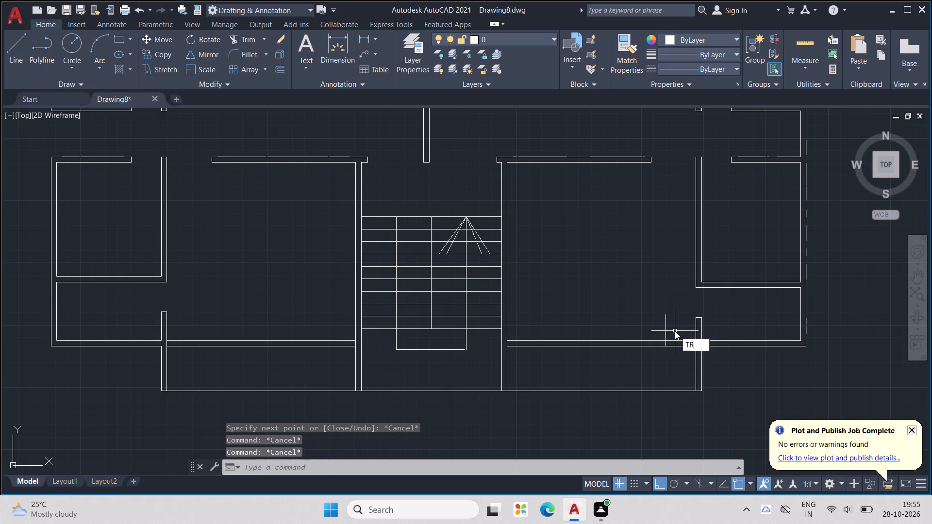
key("Return")
left_click_drag(675, 331, 682, 355)
left_click_drag(670, 333, 659, 333)
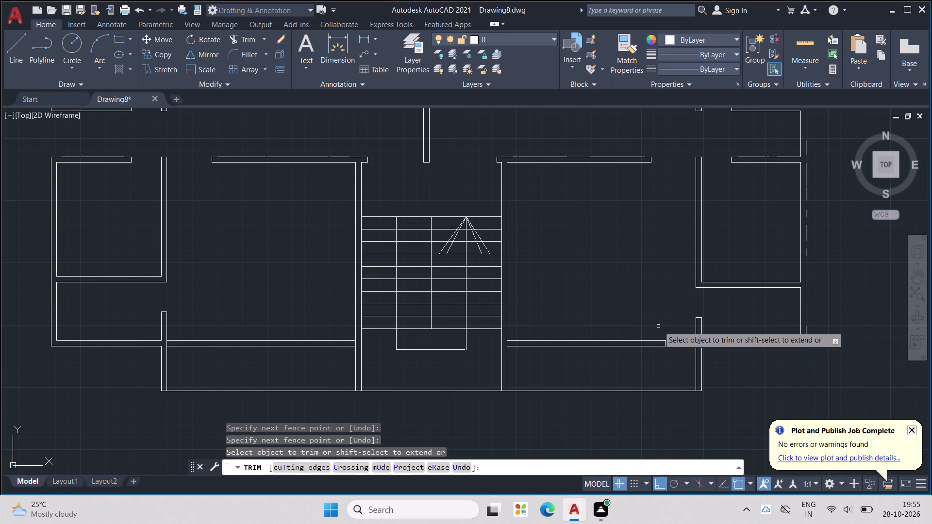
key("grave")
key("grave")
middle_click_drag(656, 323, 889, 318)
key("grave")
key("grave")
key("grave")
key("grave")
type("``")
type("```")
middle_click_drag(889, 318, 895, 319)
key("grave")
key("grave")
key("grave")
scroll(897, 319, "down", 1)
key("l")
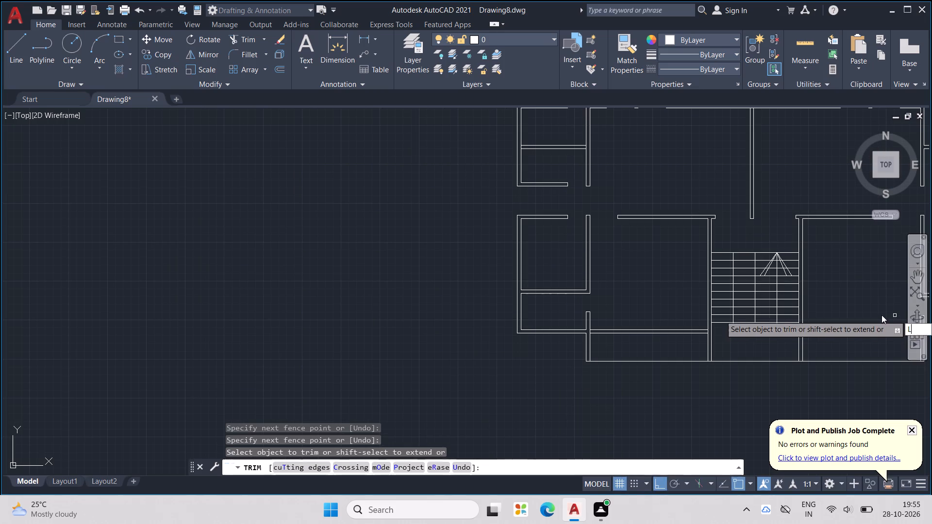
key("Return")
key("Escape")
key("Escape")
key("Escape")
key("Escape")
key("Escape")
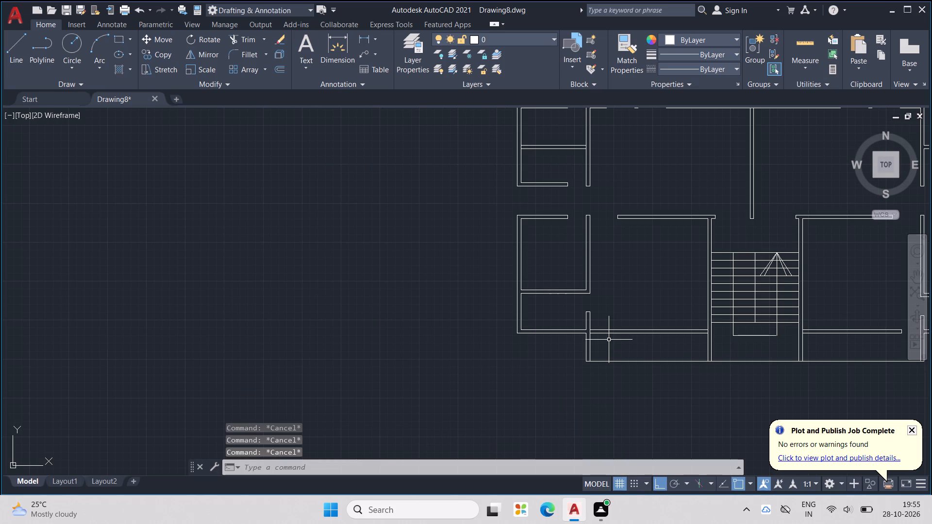
Mark a matching 2' doorway in the left room's bottom wall, measured from its left wall, with a vertical line across the wall.
key("l")
key("Return")
scroll(602, 329, "up", 1)
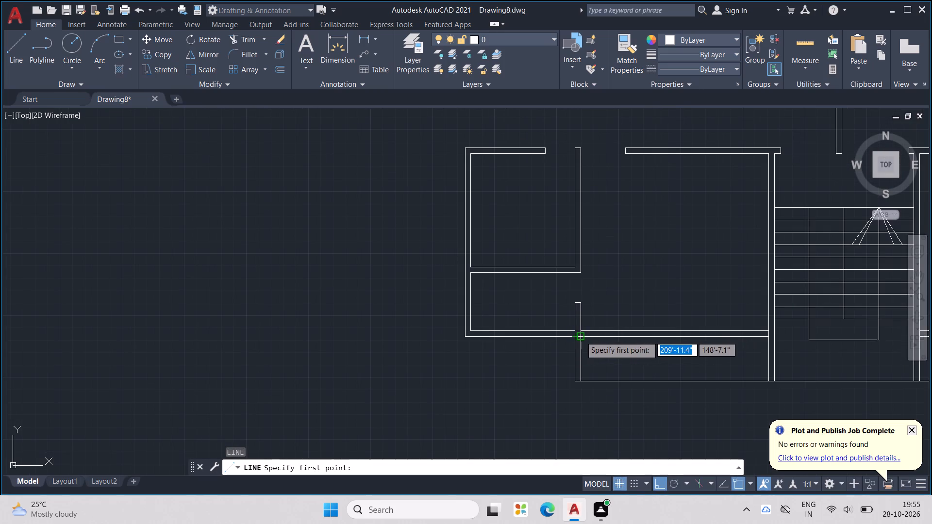
left_click(581, 336)
type("2'")
key("Return")
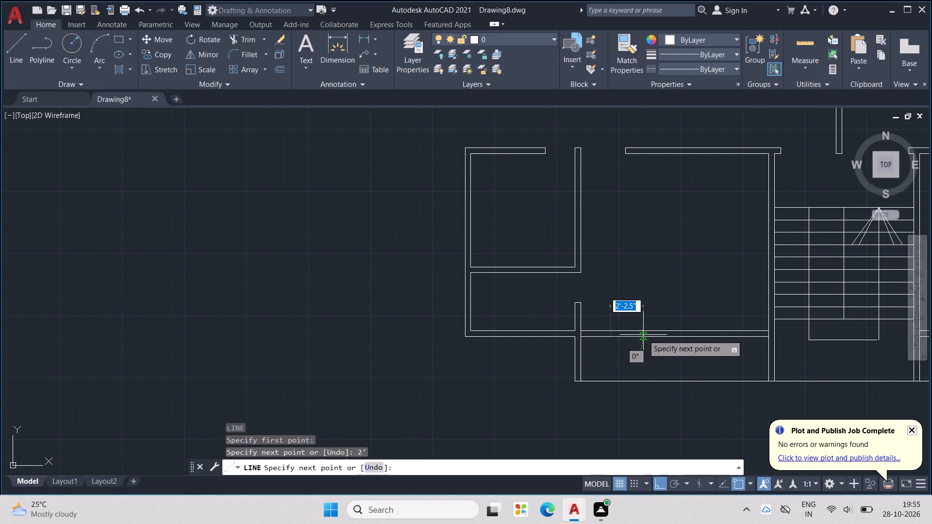
left_click(631, 294)
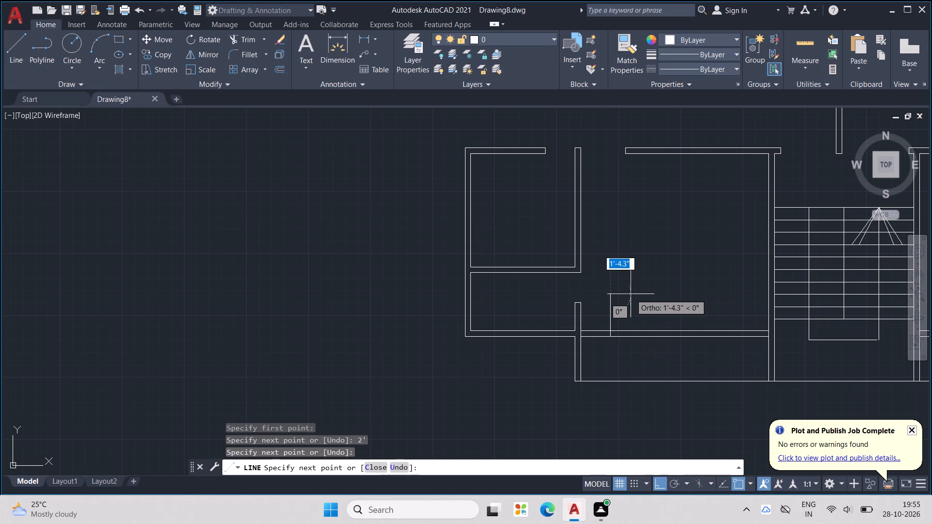
key("Escape")
key("Escape")
Trim both bottom wall lines across the left room's marked doorway and the jamb line's excess above the wall.
type("TR")
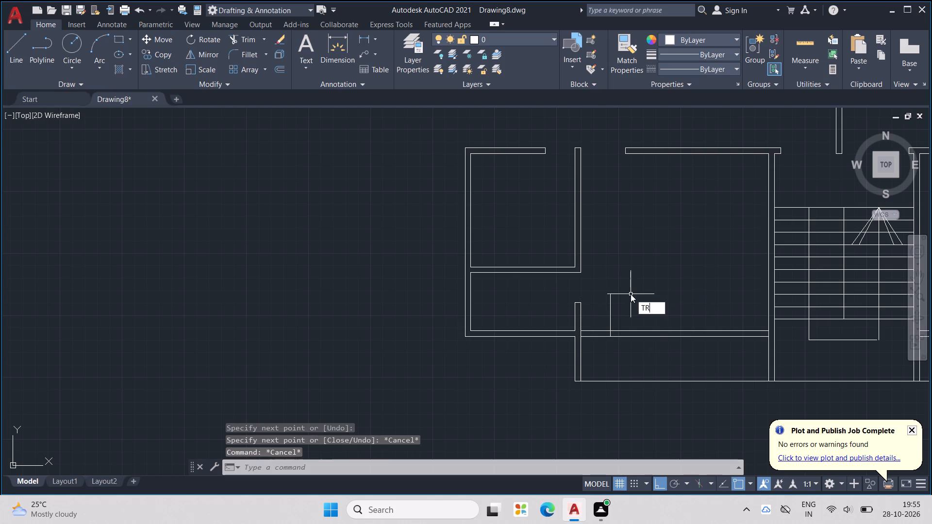
key("Return")
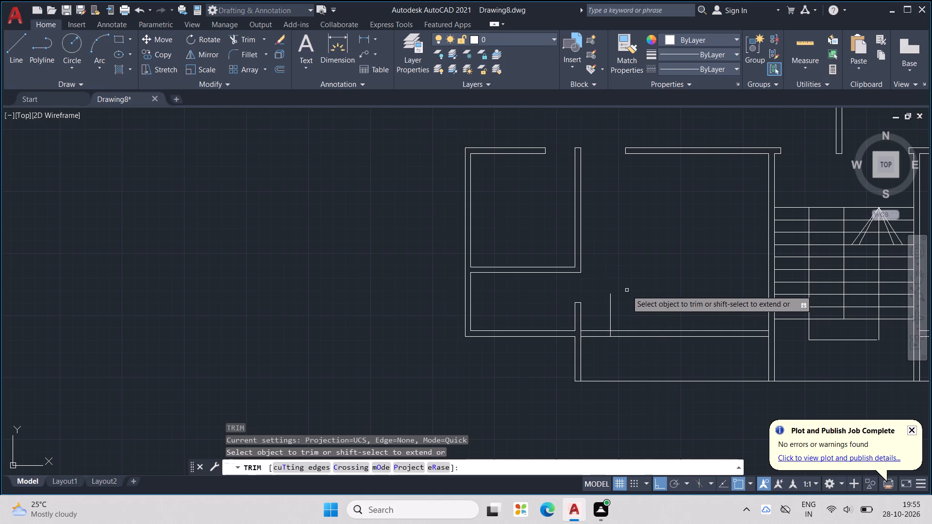
left_click_drag(601, 312, 603, 341)
left_click_drag(600, 327, 604, 321)
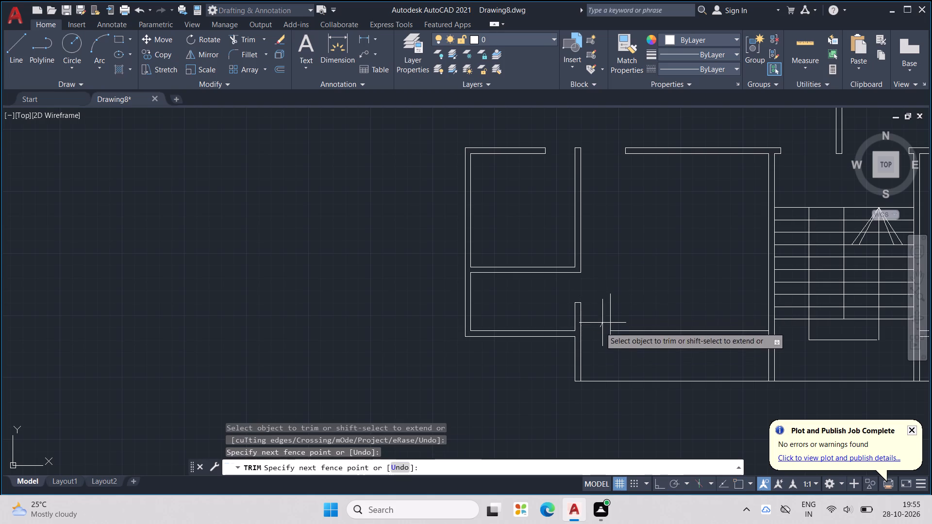
left_click_drag(604, 321, 619, 314)
middle_click_drag(674, 298, 571, 321)
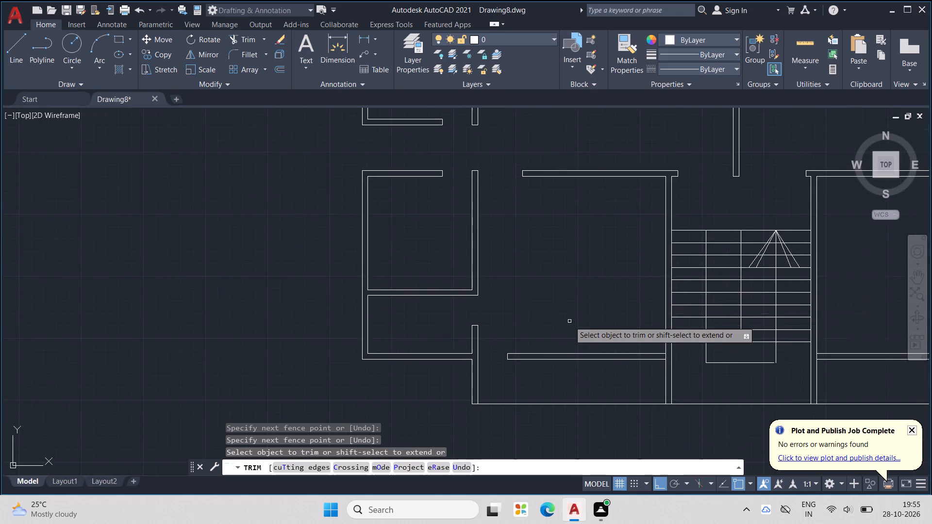
scroll(568, 321, "down", 1)
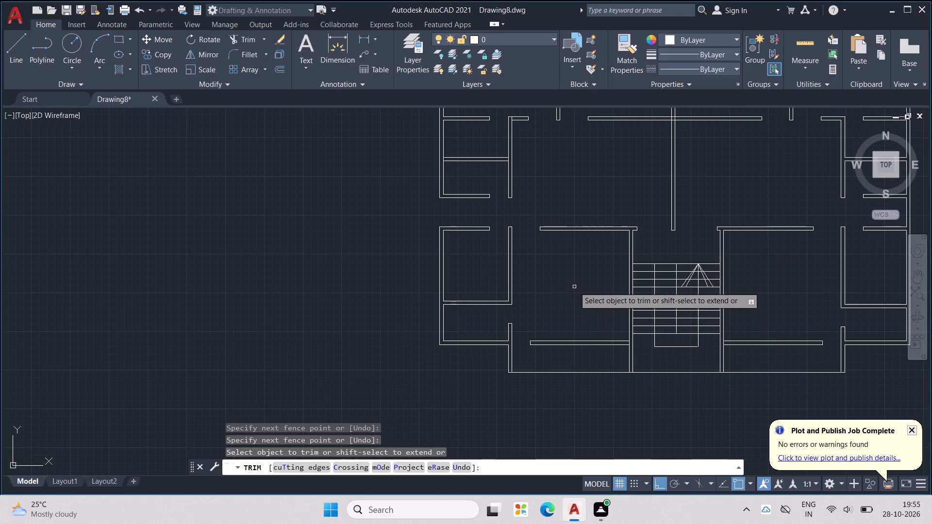
scroll(576, 286, "down", 1)
middle_click_drag(576, 286, 575, 376)
key("Escape")
key("Escape")
key("Escape")
key("Escape")
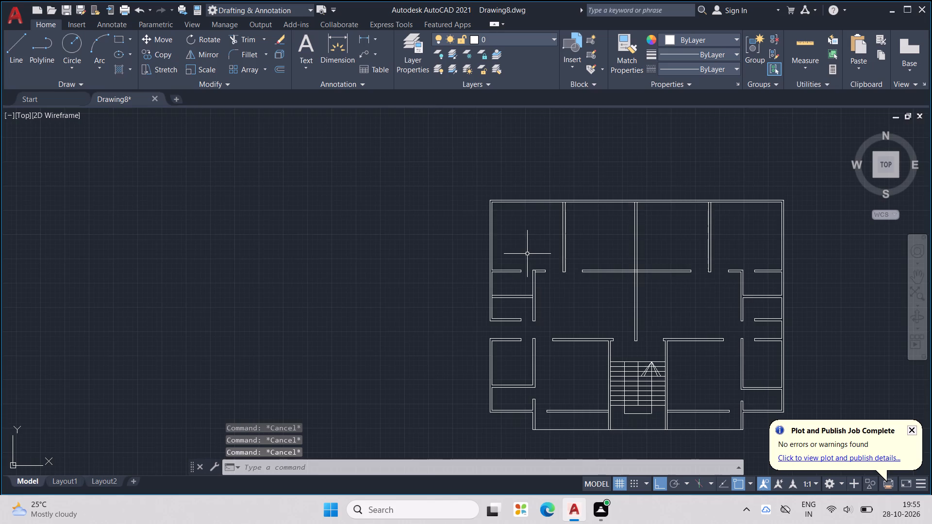
Trim the leftover wall line segments at the upper-left small room's inner corner and at its partition's junction with the right wall.
scroll(527, 254, "up", 2)
key("Escape")
key("Escape")
key("Escape")
type("TR")
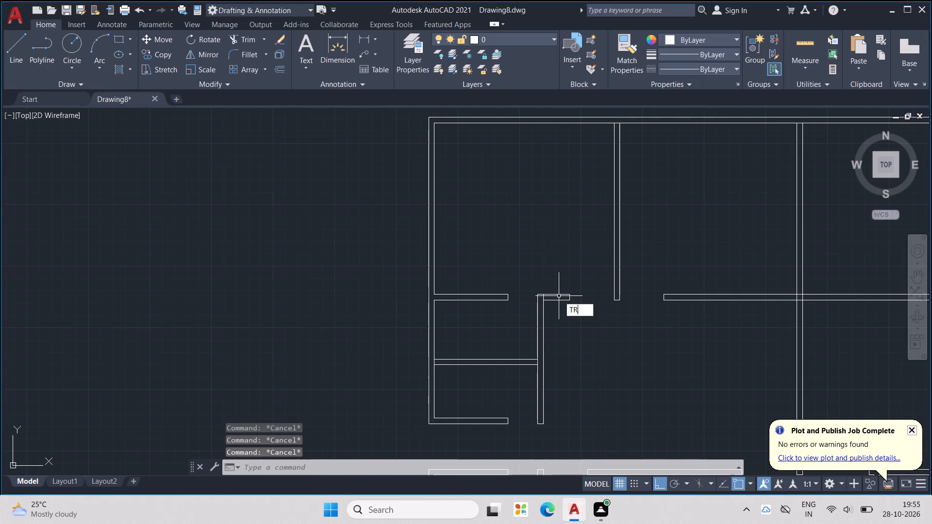
key("Return")
scroll(553, 302, "up", 1)
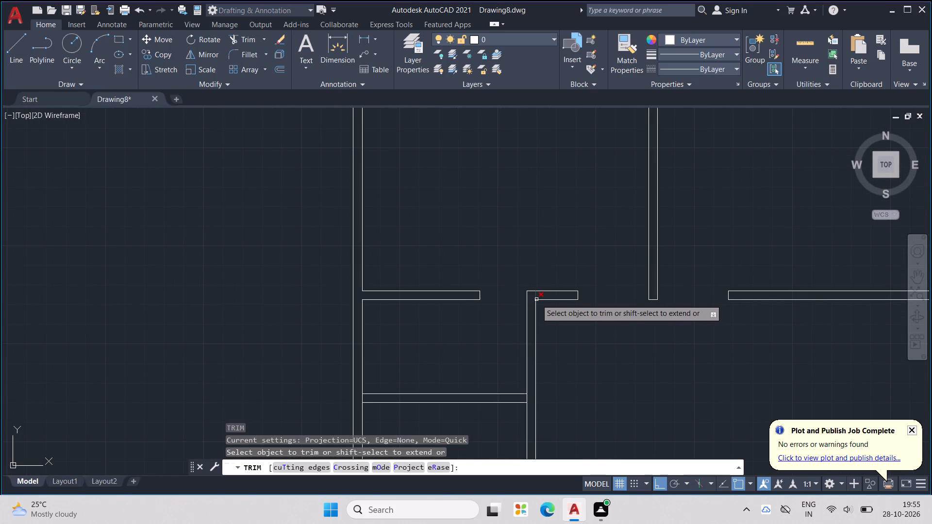
left_click(536, 298)
scroll(530, 268, "down", 2)
scroll(529, 312, "up", 4)
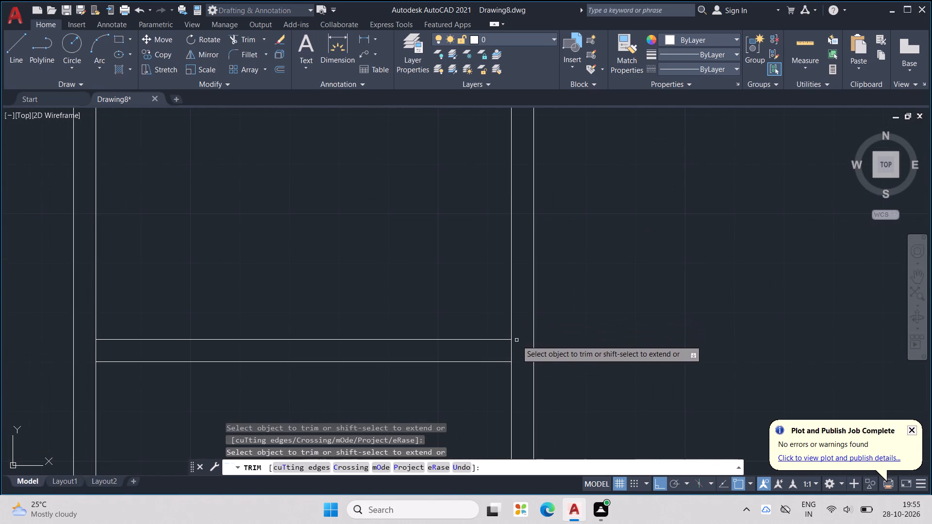
left_click_drag(513, 344, 499, 350)
Trim the horizontal wall lines where they cross inside the central vertical wall.
scroll(499, 343, "down", 3)
middle_click_drag(614, 301, 549, 319)
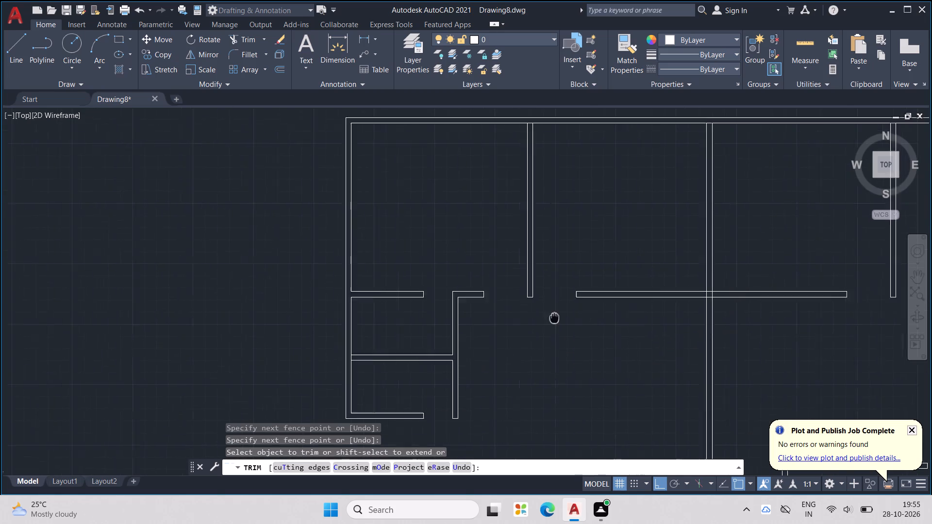
middle_click_drag(549, 319, 484, 331)
scroll(500, 330, "down", 1)
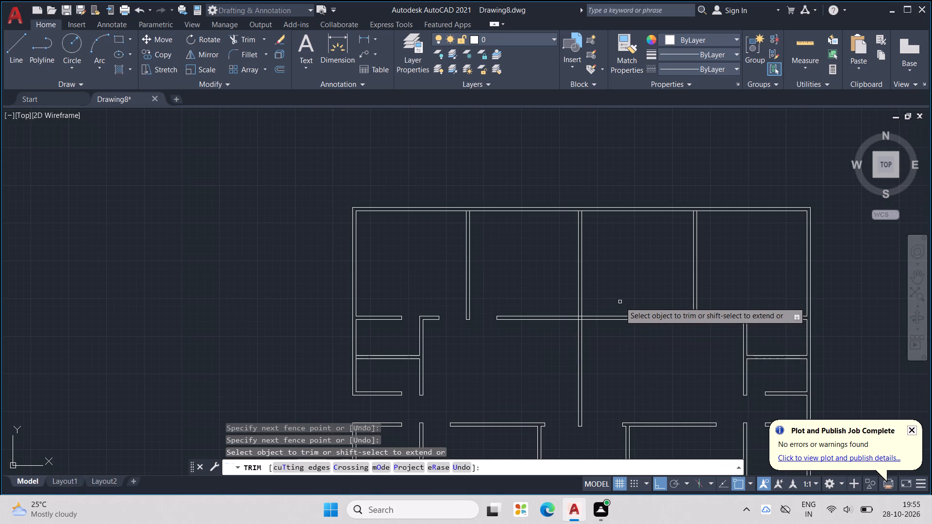
scroll(564, 312, "up", 2)
scroll(602, 325, "up", 1)
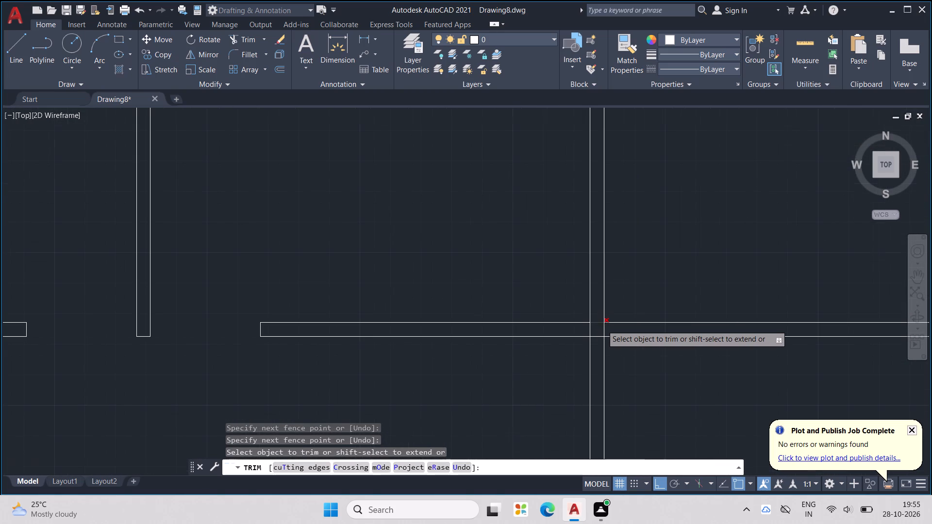
left_click_drag(597, 316, 599, 342)
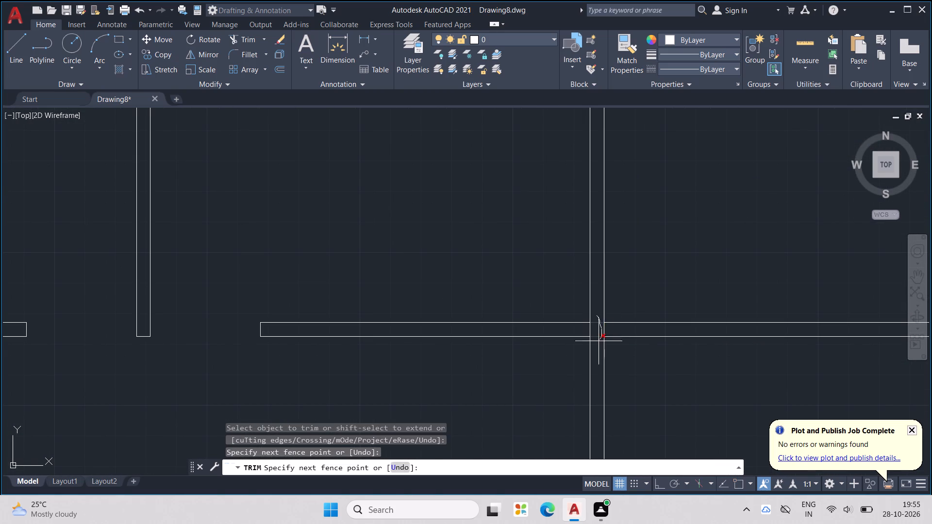
left_click_drag(599, 342, 599, 343)
scroll(605, 328, "down", 2)
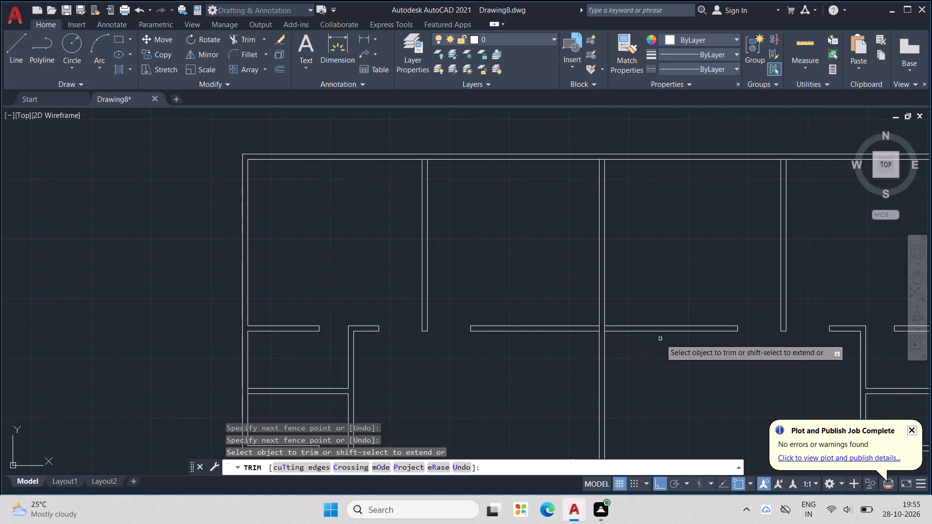
middle_click_drag(661, 337, 607, 163)
scroll(607, 163, "down", 2)
middle_click_drag(608, 165, 617, 223)
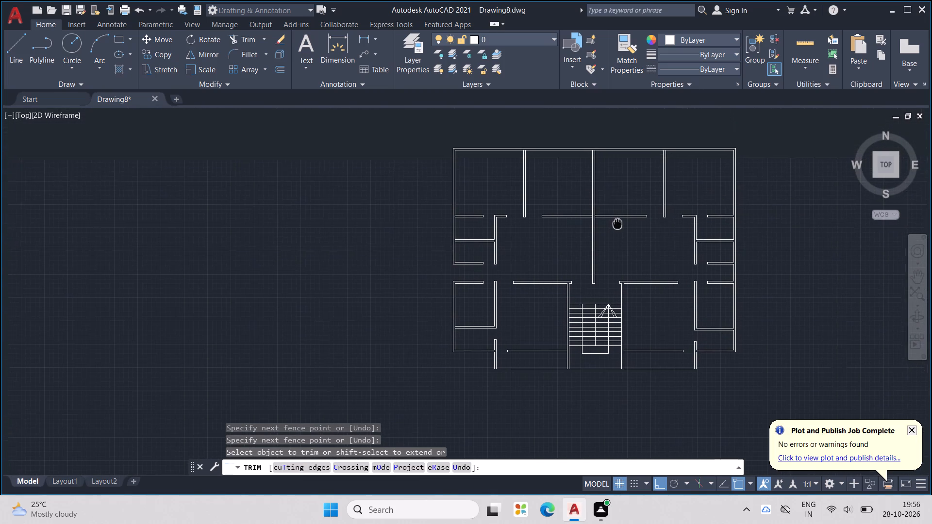
middle_click_drag(617, 223, 618, 232)
key("Escape")
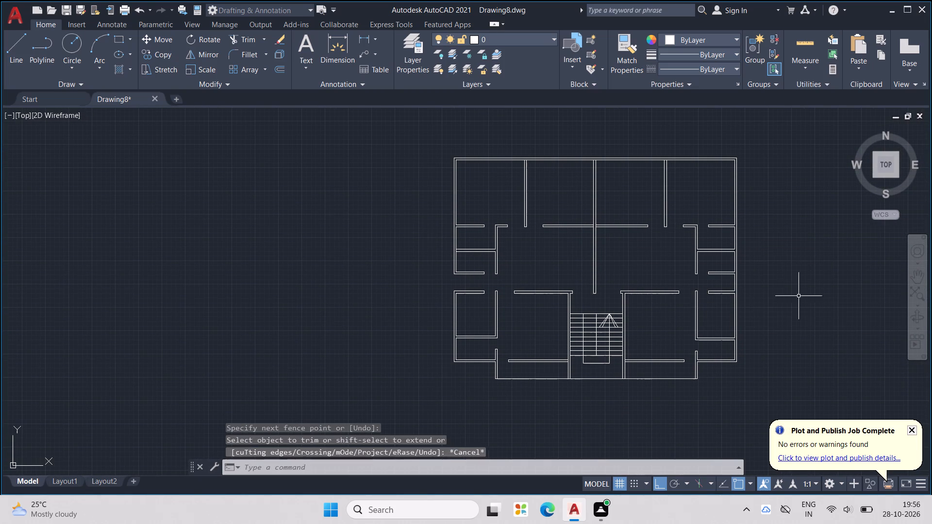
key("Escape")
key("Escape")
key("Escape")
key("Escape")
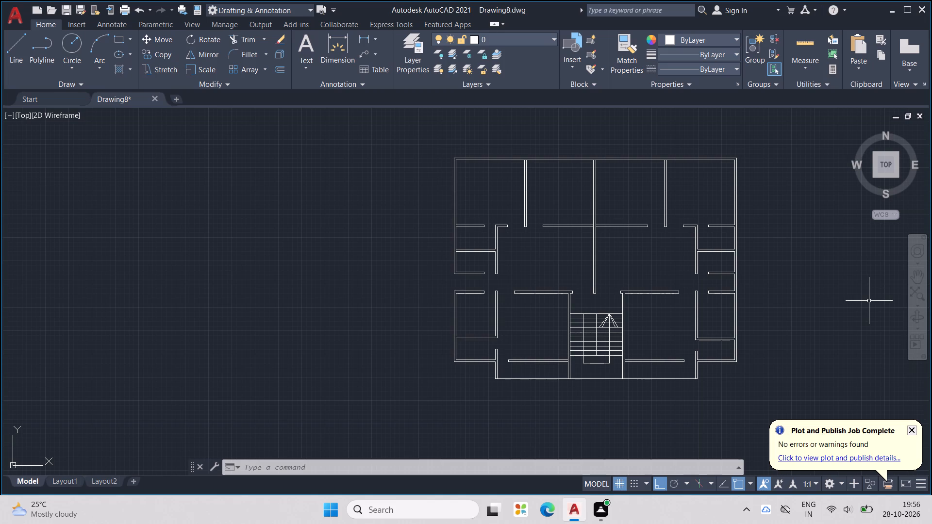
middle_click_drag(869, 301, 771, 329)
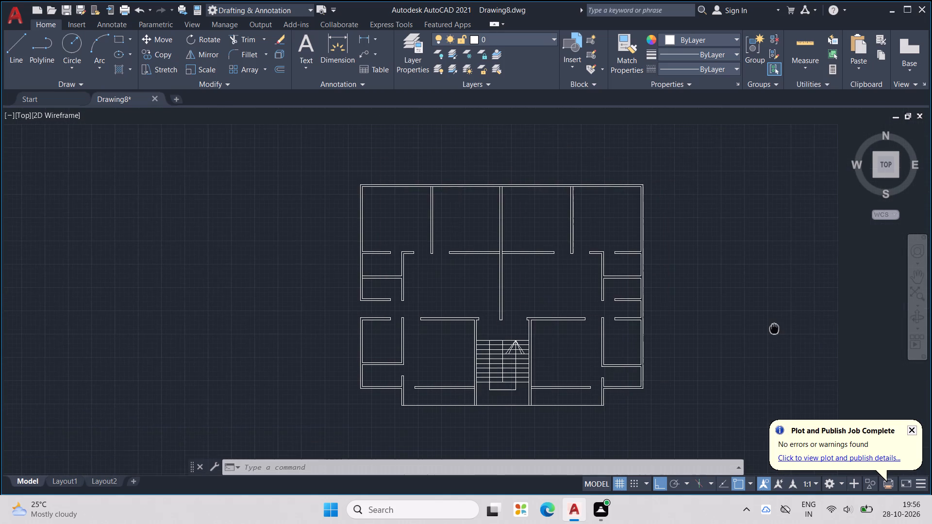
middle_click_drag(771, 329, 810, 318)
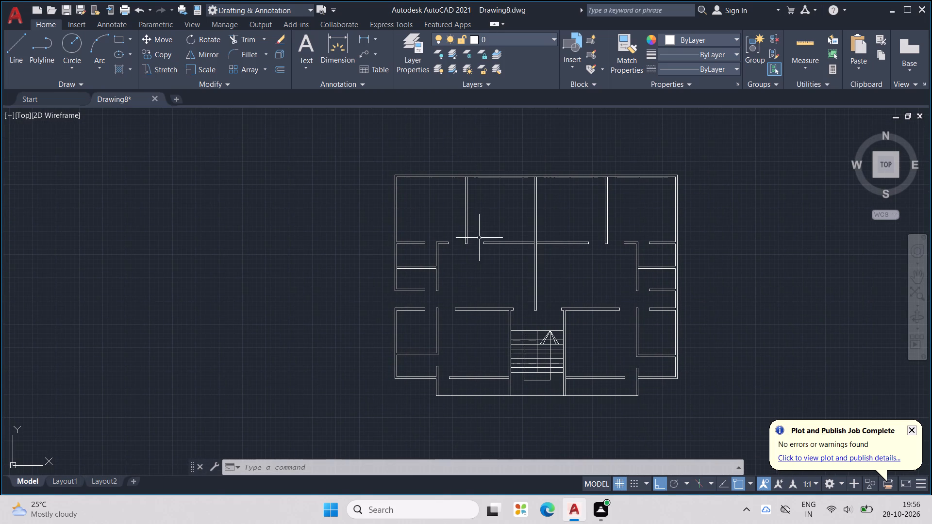
Draw a 1" by 2' door leaf downward from the right jamb of the upper-left small room's top doorway.
scroll(454, 233, "up", 2)
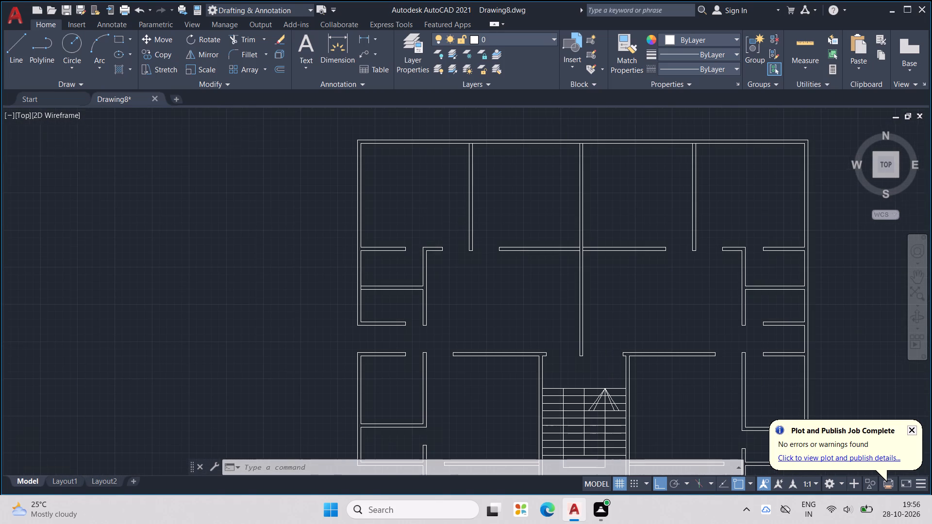
key("l")
key("Return")
scroll(393, 263, "up", 1)
middle_click_drag(392, 262, 393, 263)
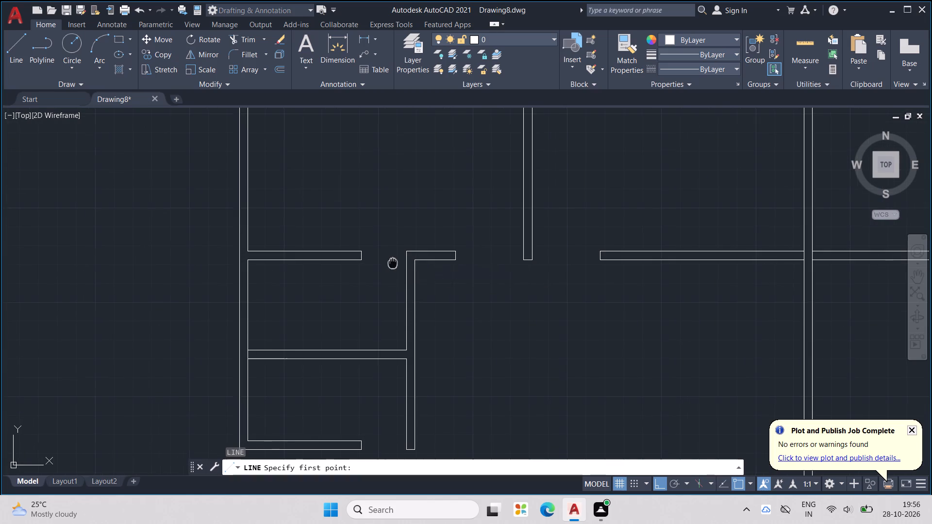
middle_click_drag(393, 263, 443, 264)
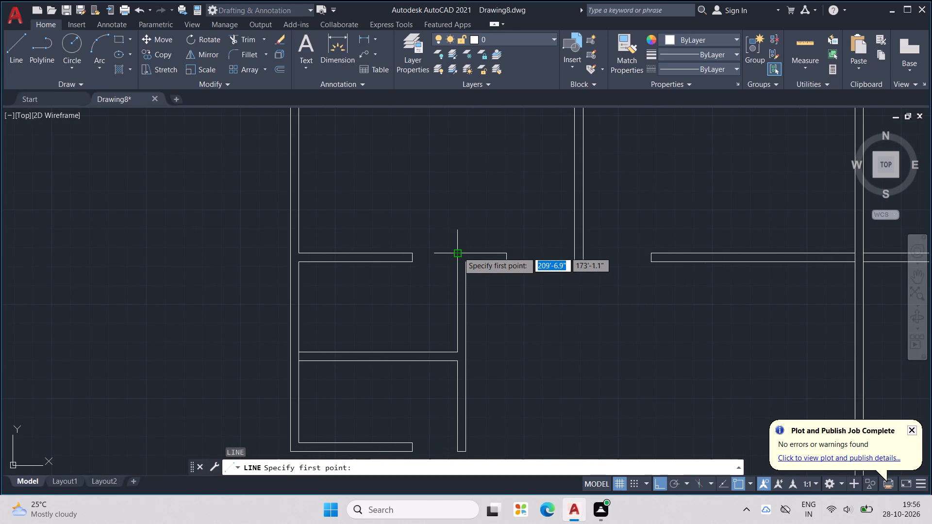
left_click(458, 252)
type("1\"")
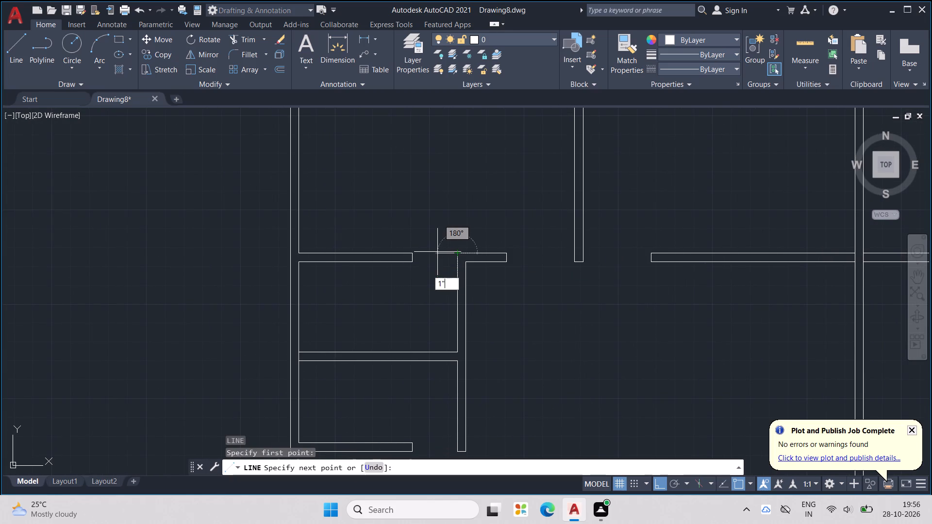
key("Return")
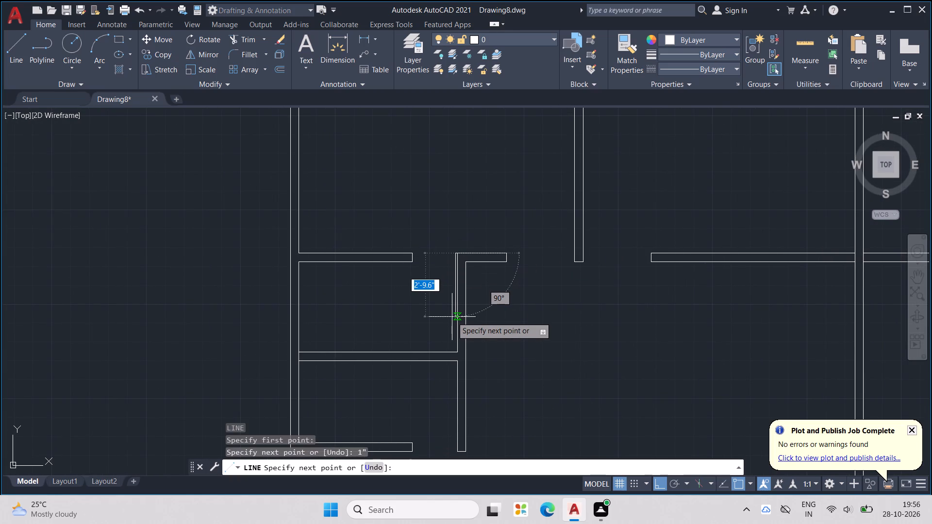
type("2'")
key("Return")
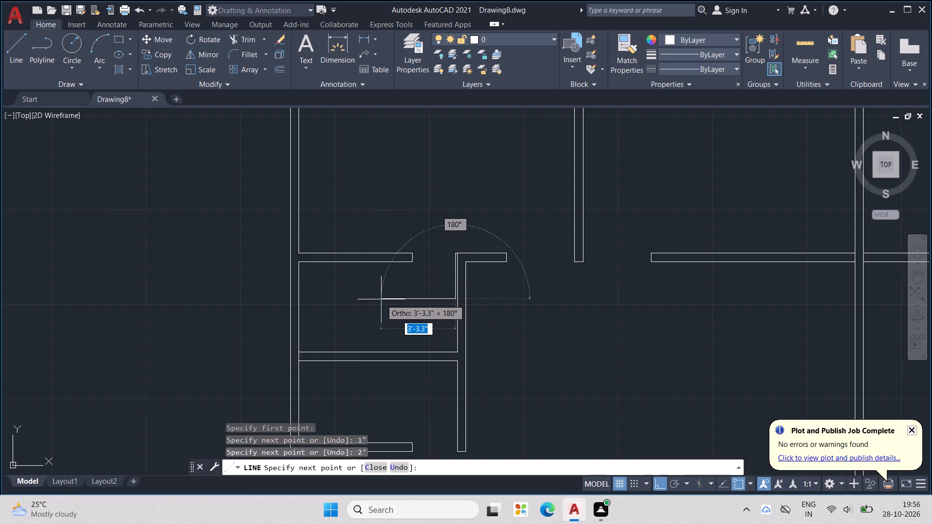
type("1\"")
key("Return")
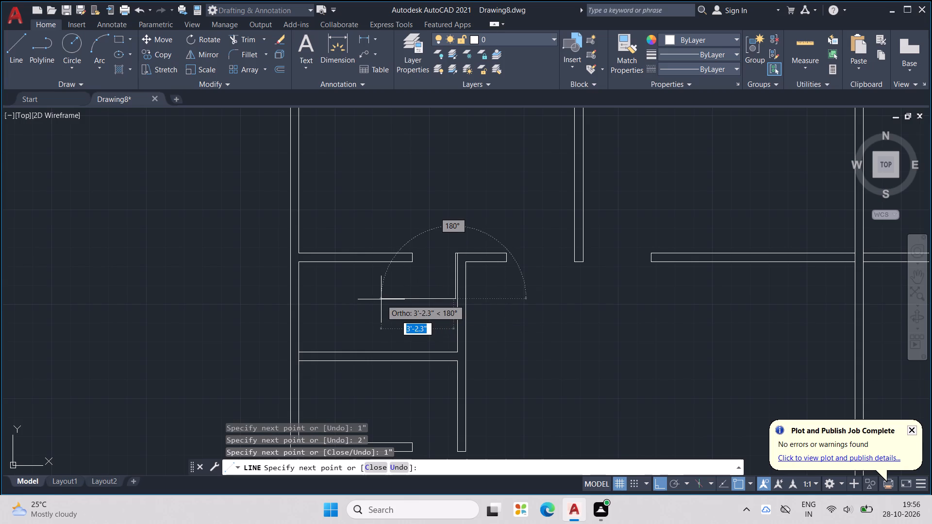
scroll(431, 256, "up", 2)
scroll(487, 262, "up", 4)
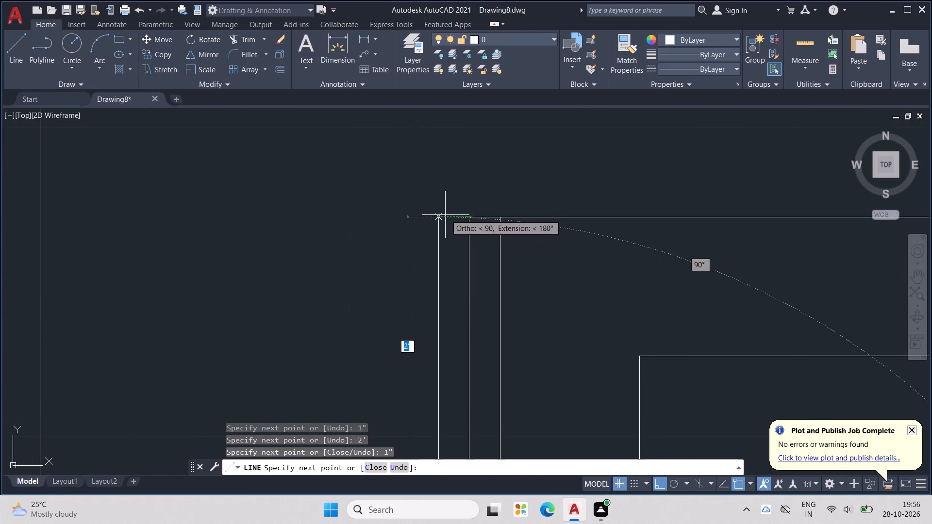
left_click(444, 215)
left_click(470, 212)
key("Escape")
key("Escape")
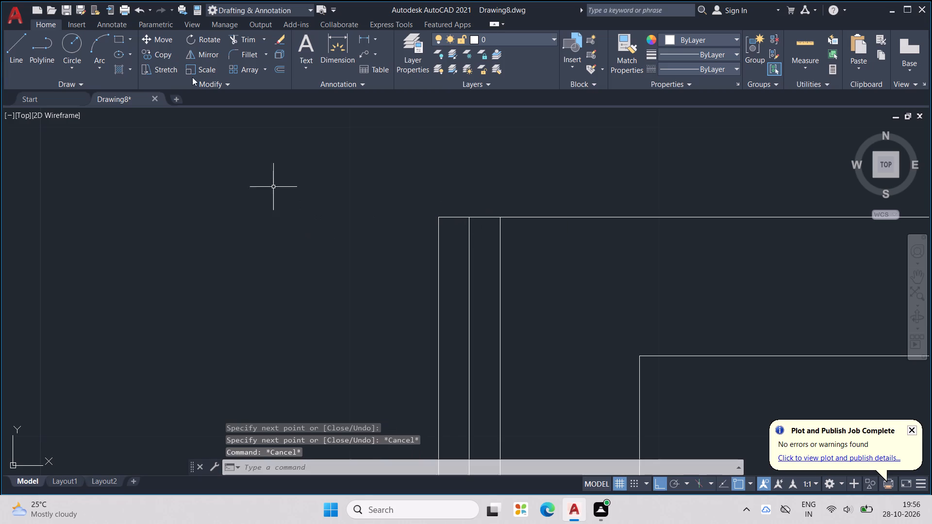
key("Escape")
Draw the door swing as a three-point arc from the 2' leaf's free end to the opposite jamb's lower corner.
left_click(93, 39)
scroll(289, 151, "down", 3)
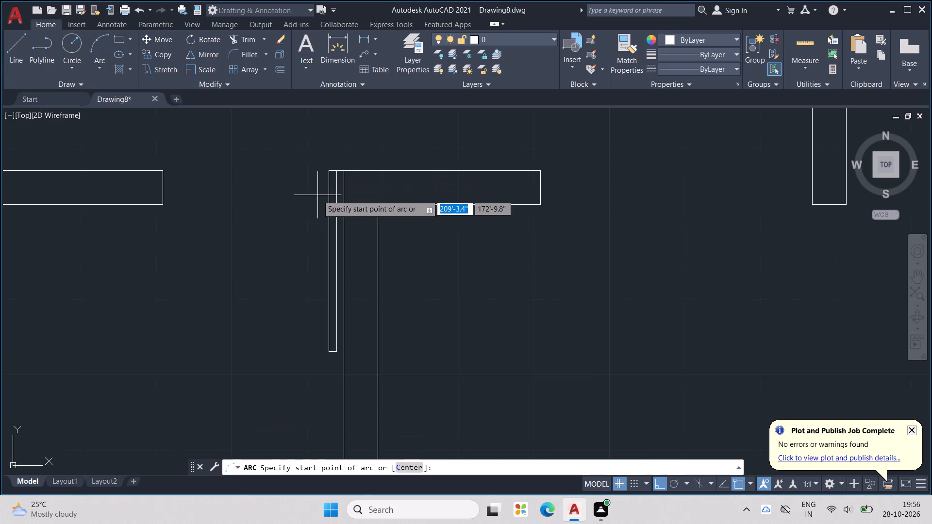
middle_click_drag(322, 197, 480, 159)
scroll(472, 313, "up", 1)
left_click(508, 311)
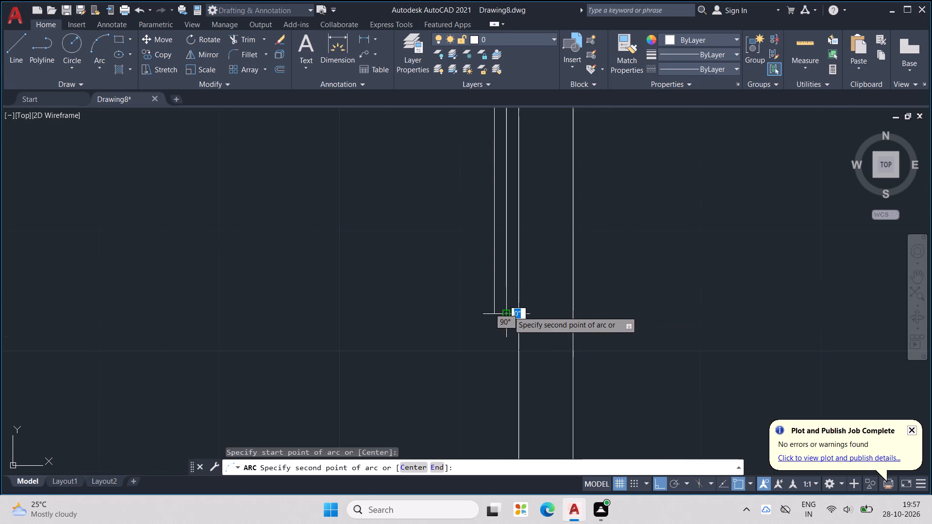
left_click(495, 310)
middle_click_drag(436, 278, 501, 374)
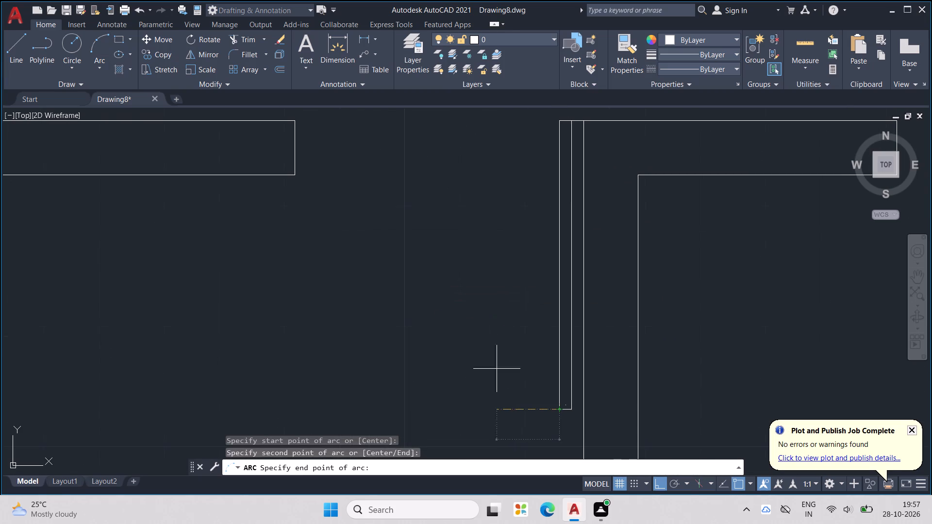
left_click(297, 175)
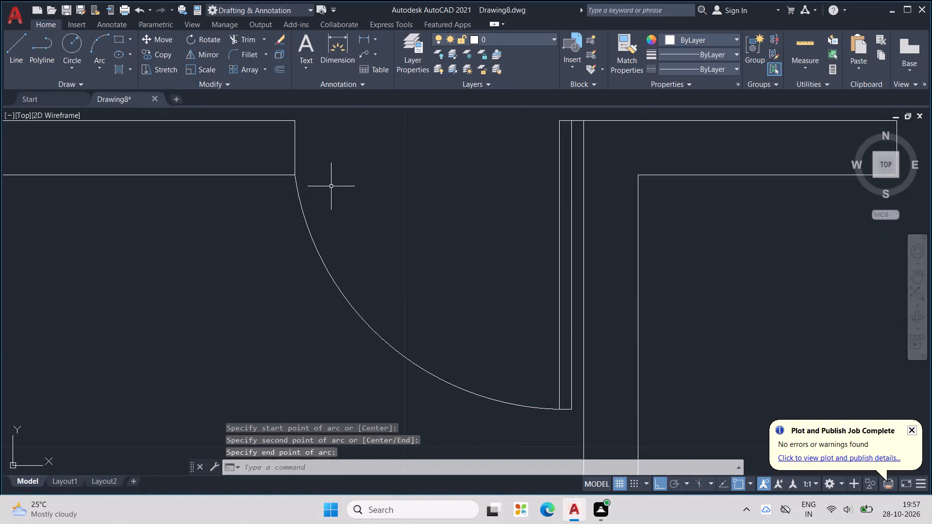
Draw a 1" by 3' door leaf upward from the lower end of the top-left partition, along its left face.
scroll(332, 186, "down", 3)
scroll(376, 196, "down", 1)
middle_click_drag(378, 196, 383, 283)
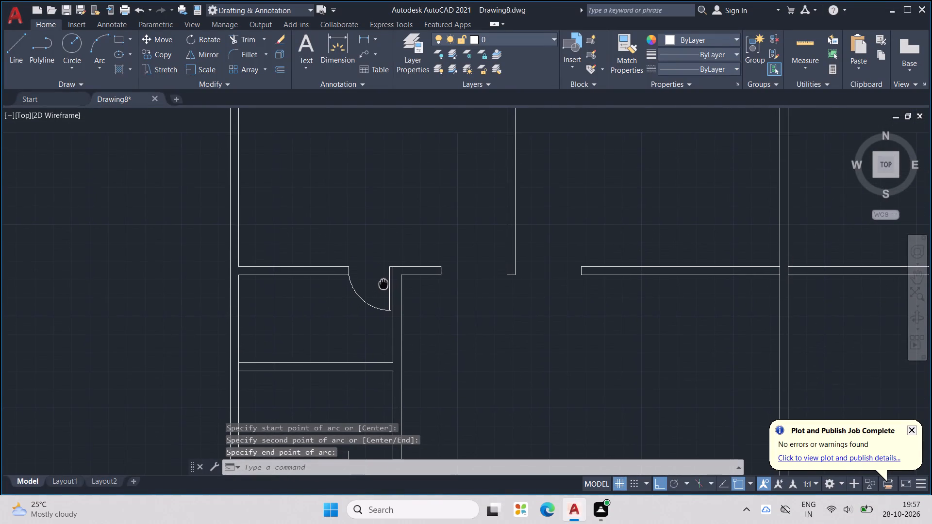
middle_click_drag(383, 283, 383, 285)
key("l")
key("Return")
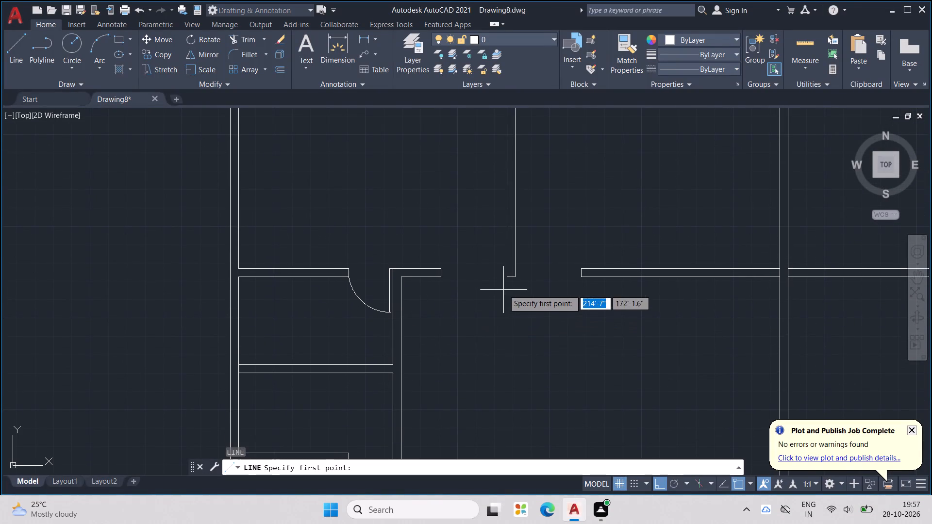
left_click(505, 275)
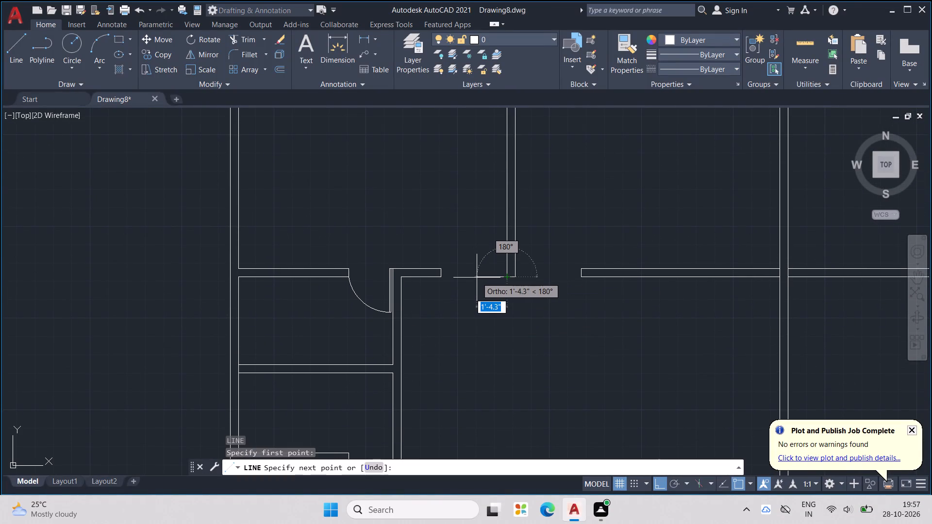
type("1\"")
key("Return")
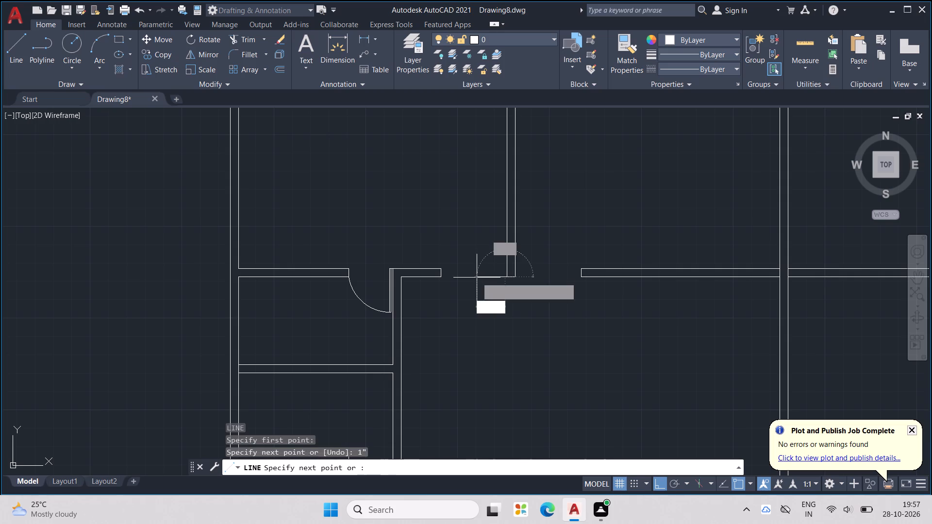
middle_click_drag(499, 202, 520, 248)
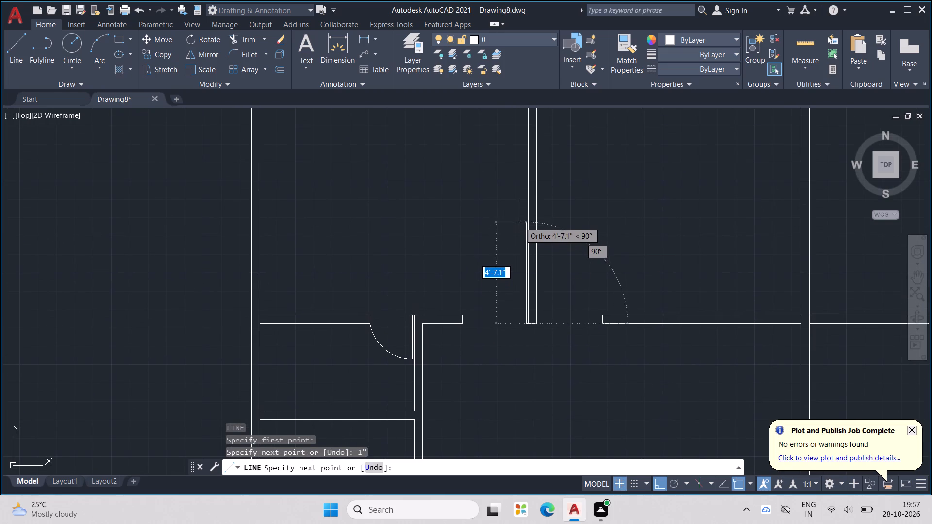
type("3'")
key("Return")
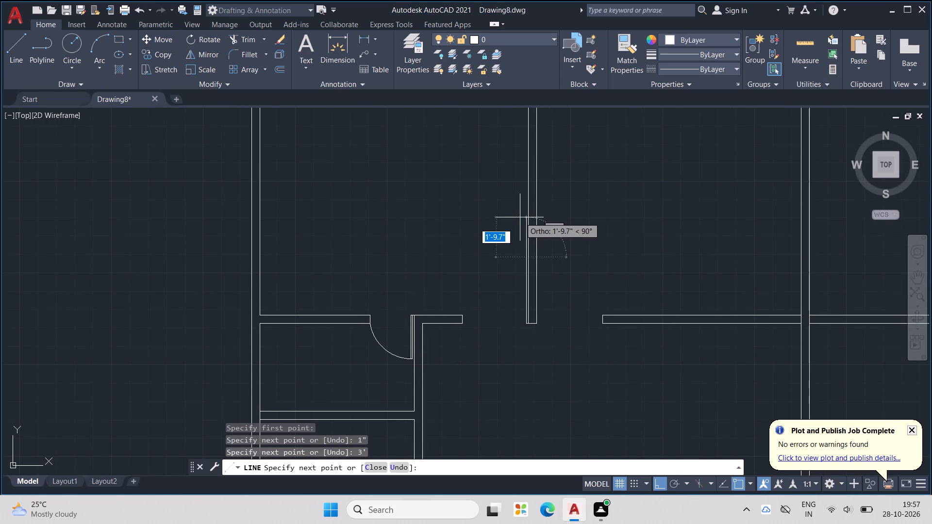
type("1\"")
key("Return")
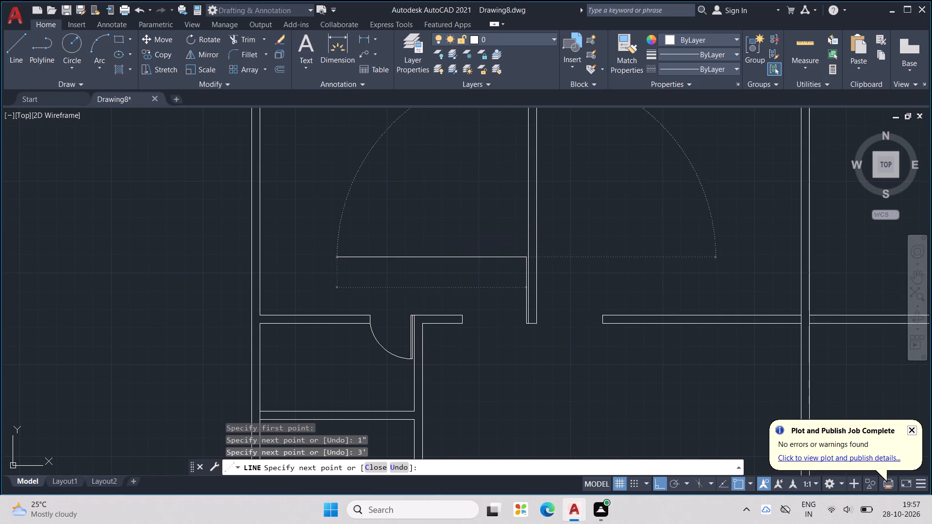
scroll(497, 323, "up", 4)
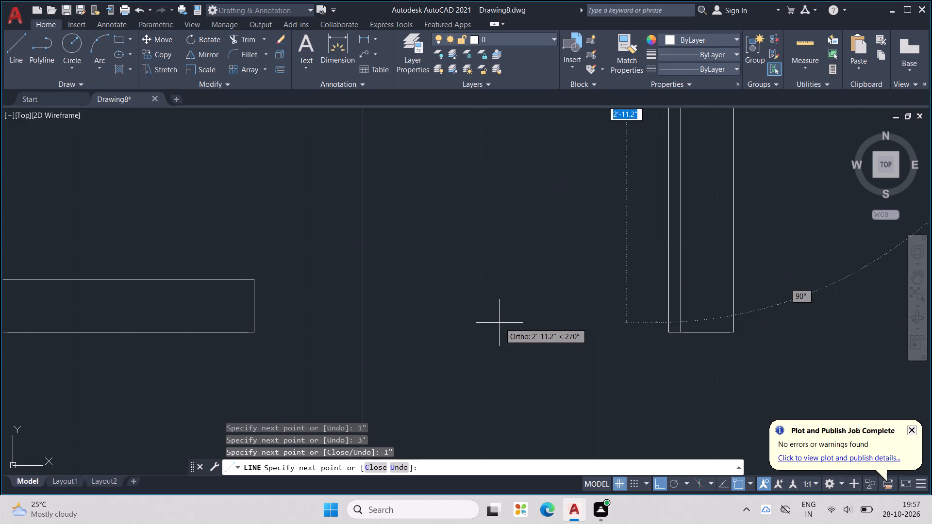
middle_click_drag(634, 315, 535, 376)
scroll(533, 377, "down", 2)
scroll(541, 384, "up", 2)
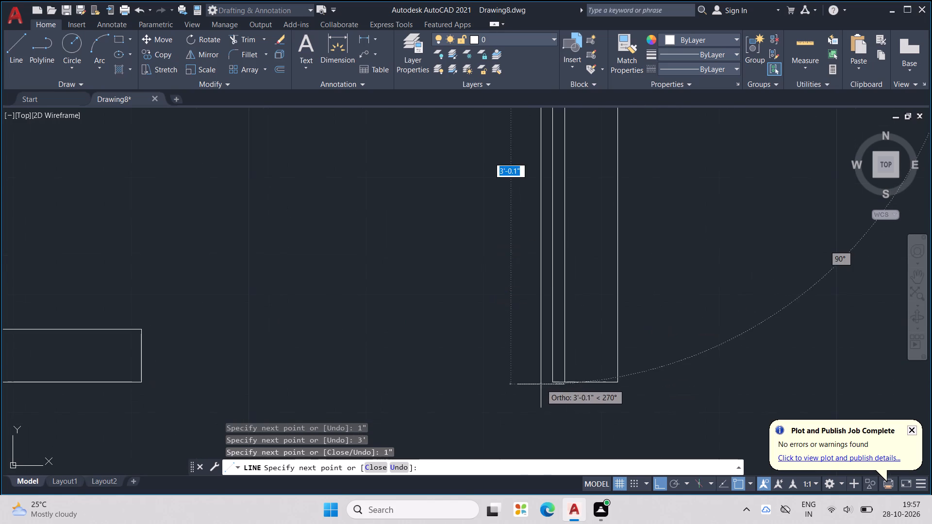
left_click(537, 382)
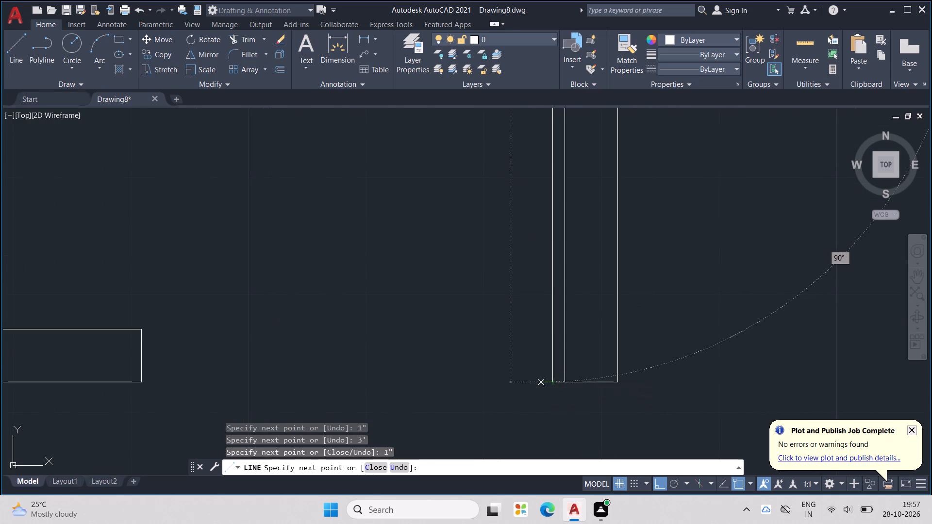
left_click(553, 379)
key("Escape")
key("Escape")
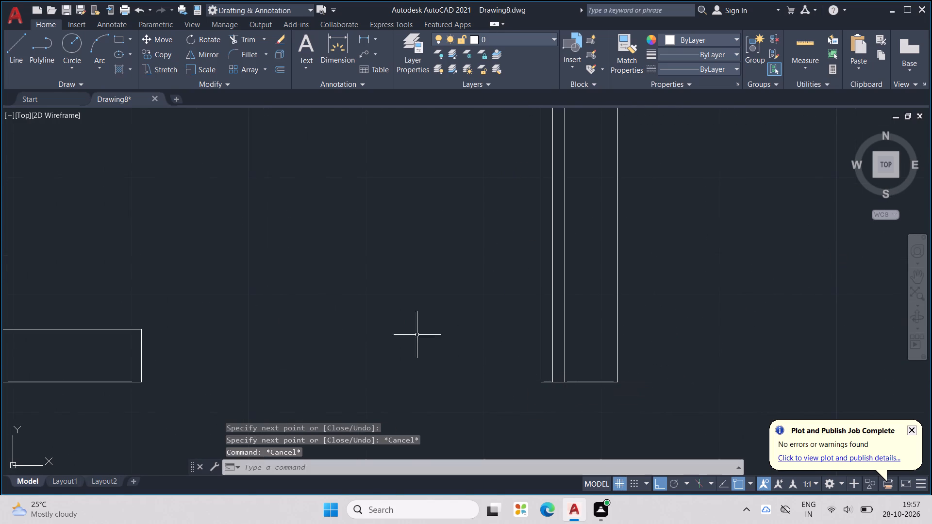
Draw the door swing as a three-point arc from the 3' leaf's top end to the opposite jamb's upper corner.
left_click(96, 41)
scroll(329, 168, "down", 1)
middle_click_drag(352, 205, 420, 348)
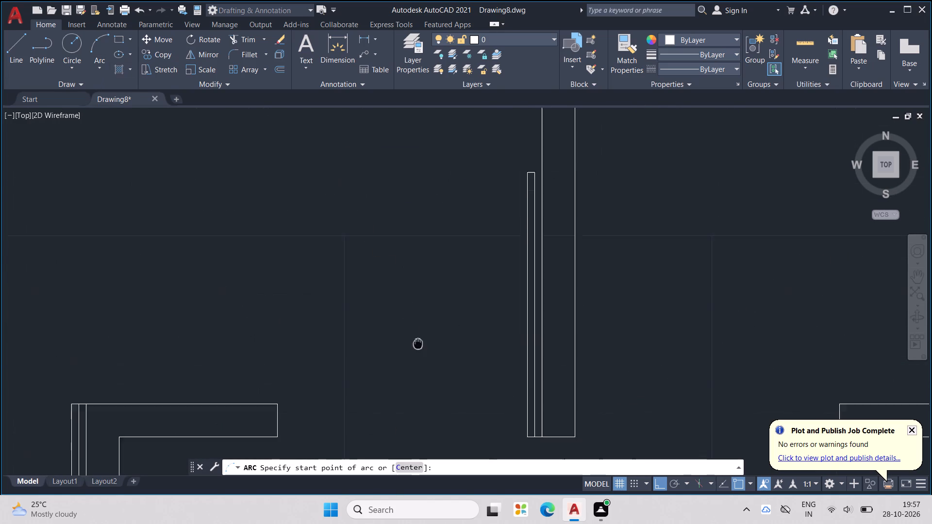
middle_click_drag(420, 348, 452, 409)
scroll(560, 248, "up", 4)
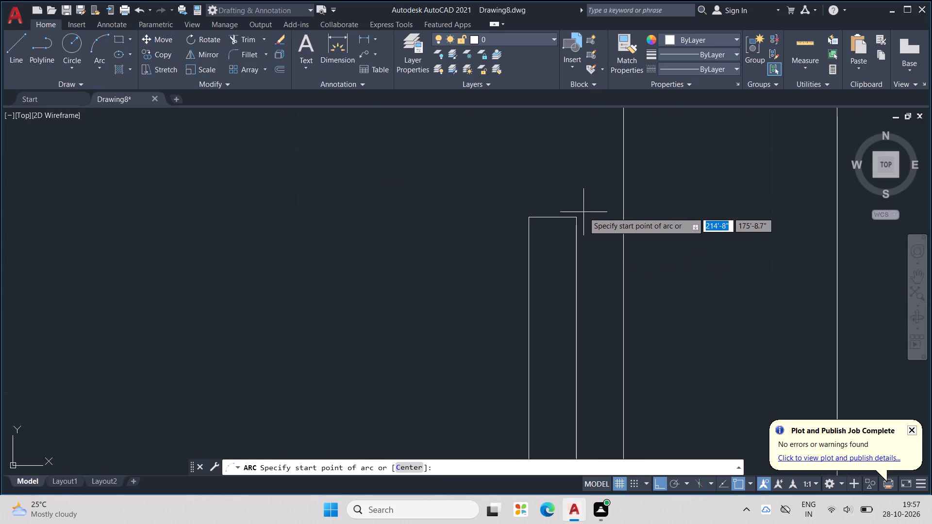
left_click(579, 214)
left_click(525, 218)
scroll(453, 258, "down", 3)
middle_click_drag(451, 263, 568, 193)
scroll(465, 254, "down", 1)
scroll(576, 189, "down", 2)
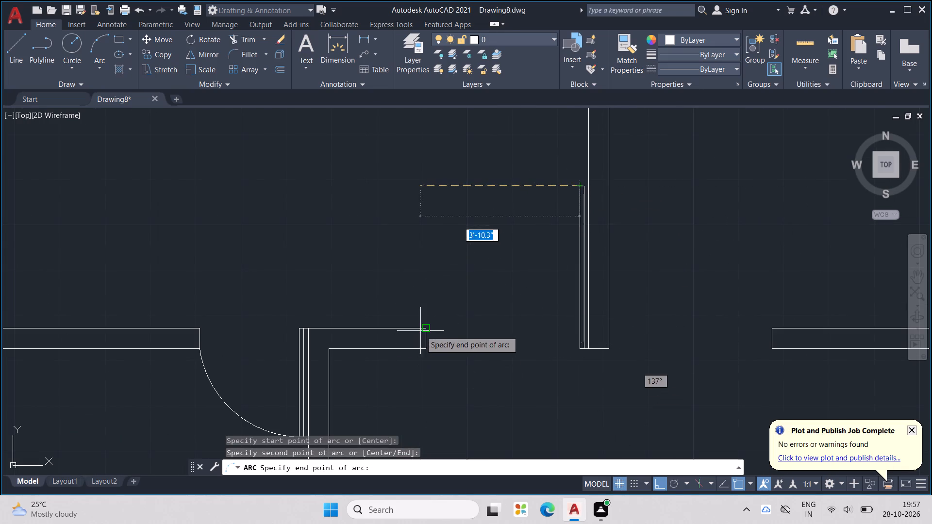
left_click(424, 329)
scroll(507, 313, "down", 3)
key("Escape")
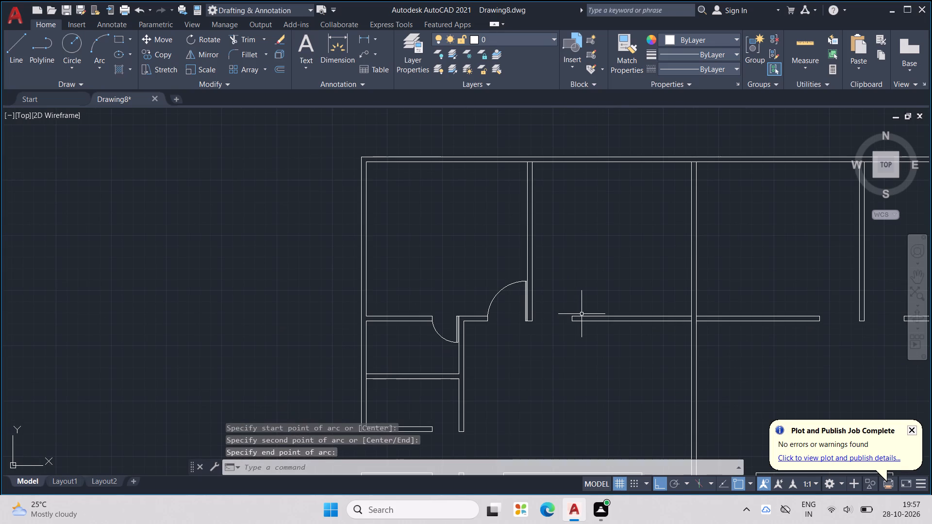
key("Escape")
key("Escape")
Draw a 1" by 3' door leaf upward from the lower end of the top-left partition, along its right face.
middle_click_drag(582, 314, 545, 332)
key("Escape")
key("Escape")
key("l")
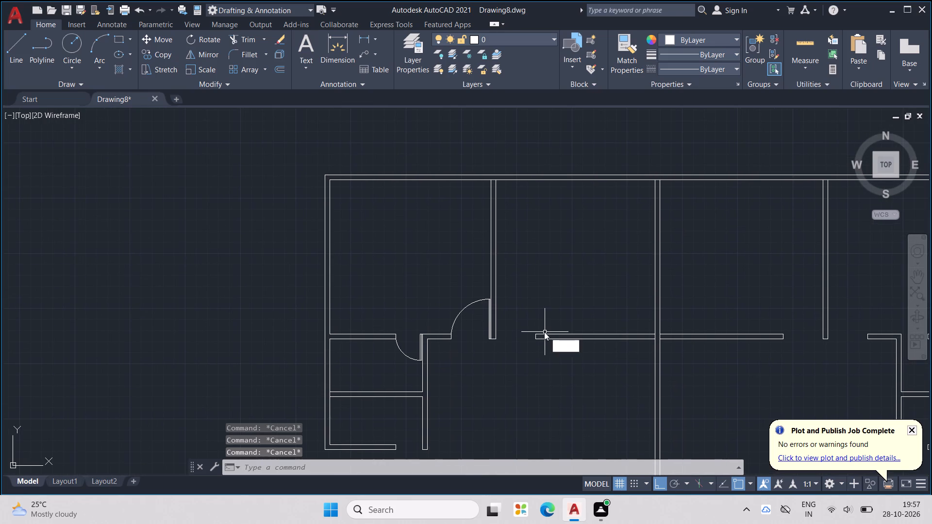
key("Return")
scroll(537, 330, "up", 1)
scroll(449, 347, "up", 2)
left_click(501, 342)
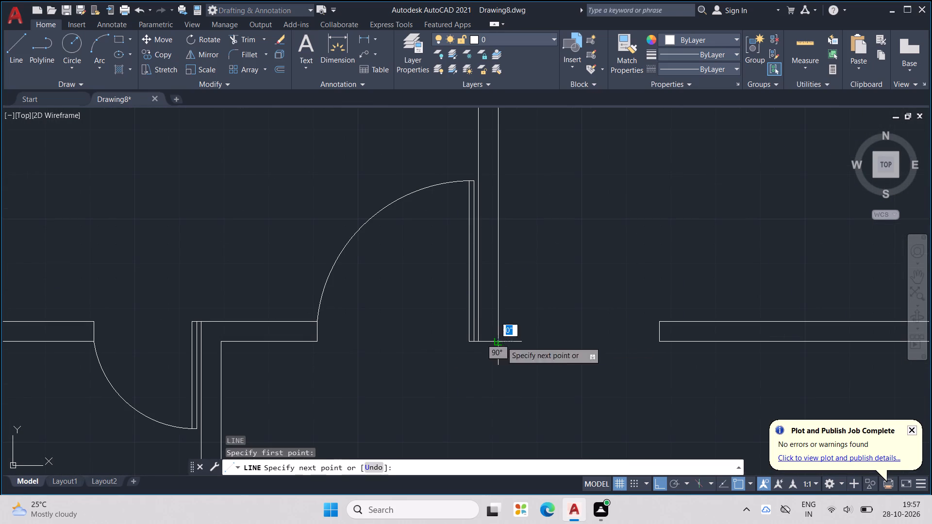
type("1\"")
key("Return")
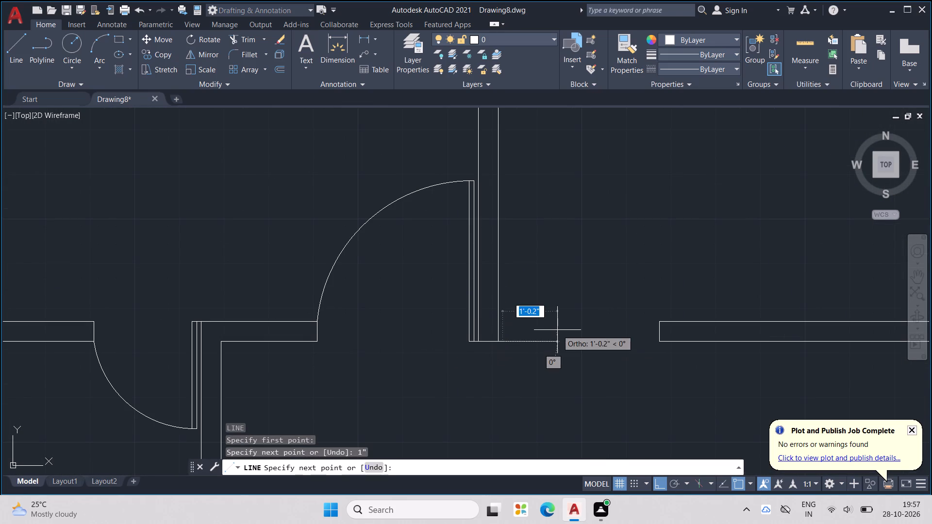
type("3'")
key("Return")
type("1\"")
key("Return")
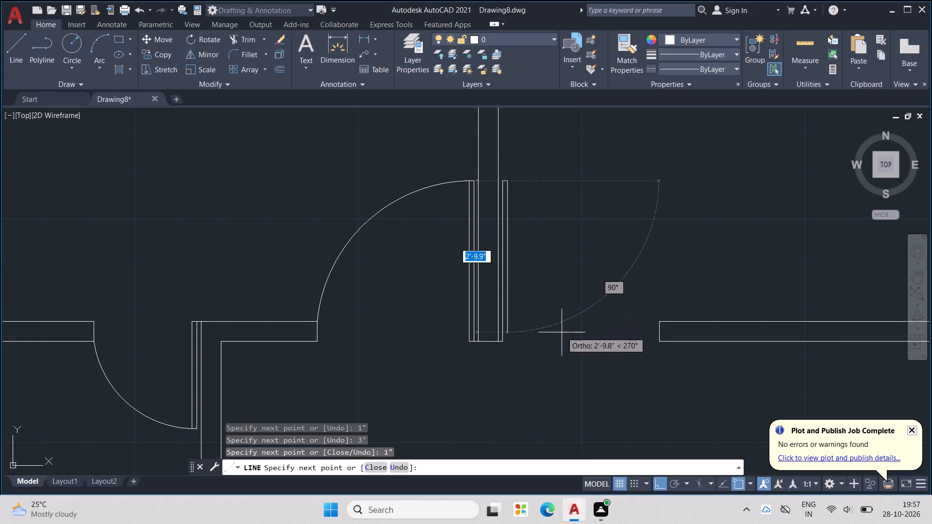
scroll(512, 349, "up", 4)
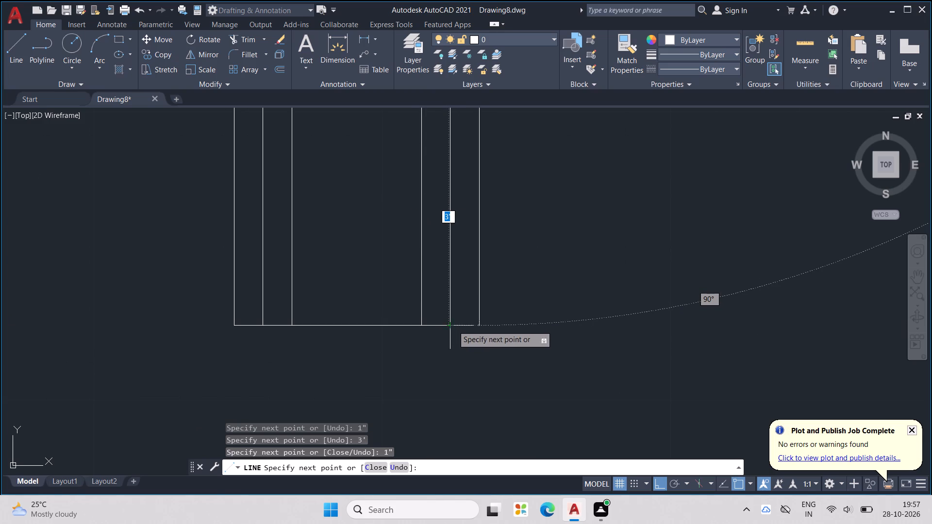
left_click(473, 326)
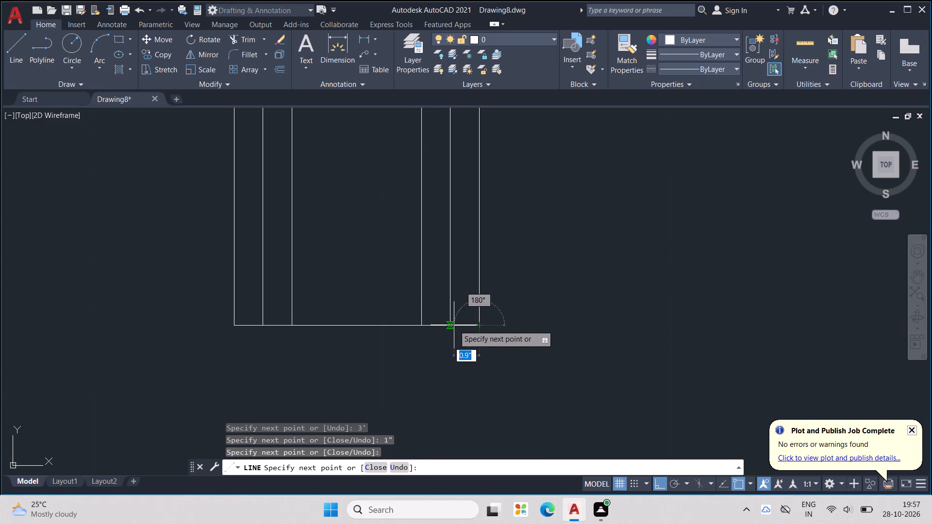
left_click(454, 325)
key("Escape")
scroll(590, 268, "down", 3)
middle_click_drag(595, 266, 593, 384)
key("Escape")
key("Escape")
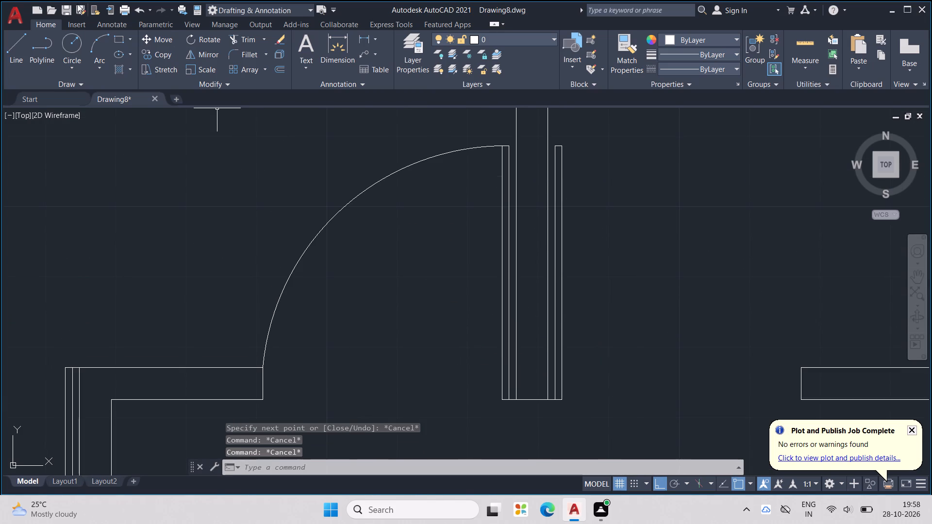
Draw this leaf's door swing as a three-point arc from its top end to the opposite jamb's upper corner.
left_click(90, 41)
scroll(296, 192, "down", 2)
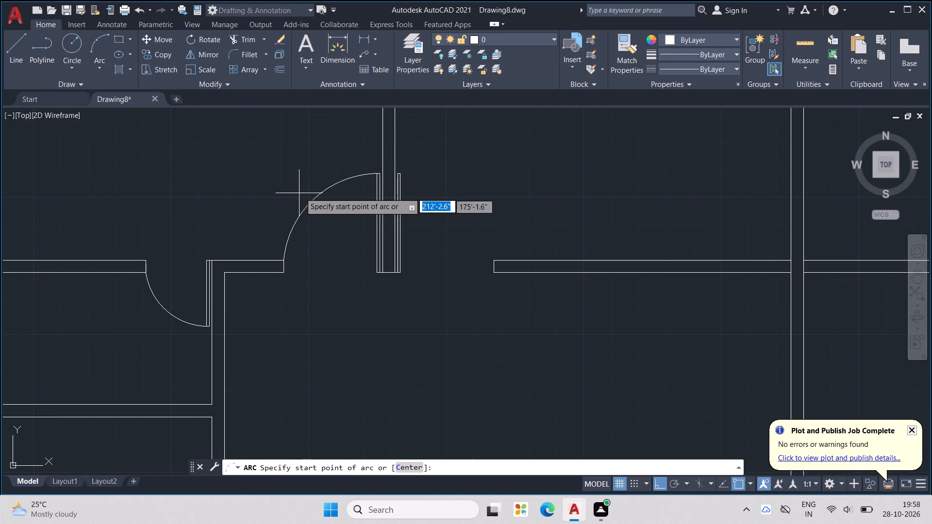
scroll(418, 180, "up", 4)
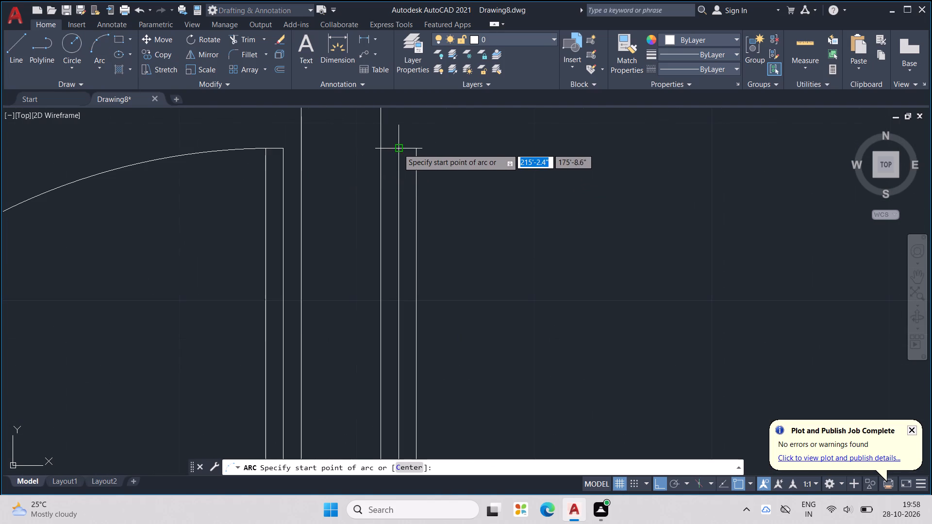
left_click(398, 147)
left_click(413, 147)
scroll(525, 166, "down", 3)
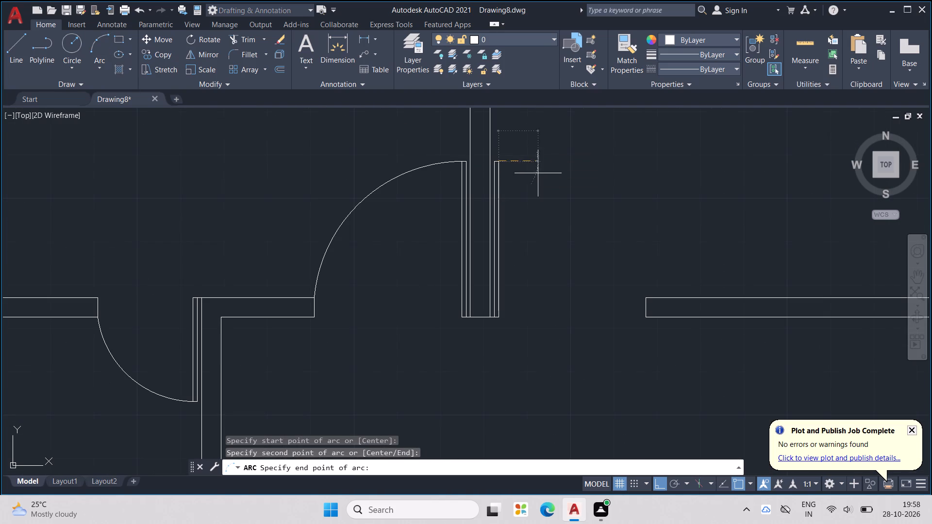
left_click(647, 293)
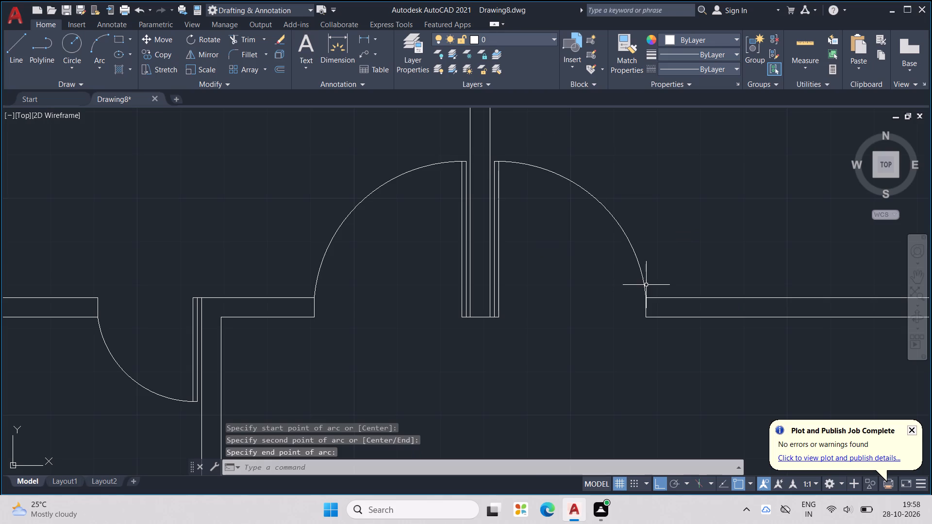
Draw a 1" by 3' door leaf upward from the lower end of the top-right partition, along its left face.
scroll(643, 275, "down", 3)
middle_click_drag(656, 238, 461, 248)
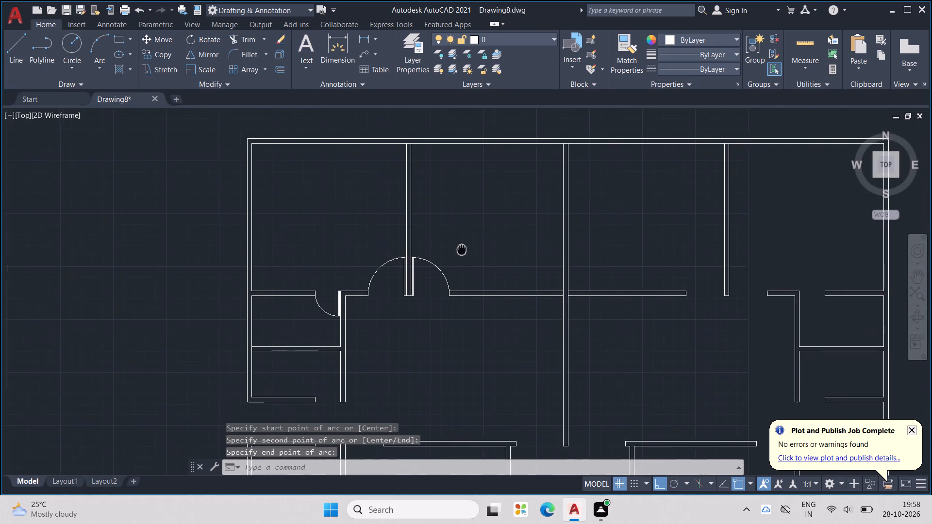
middle_click_drag(461, 248, 379, 252)
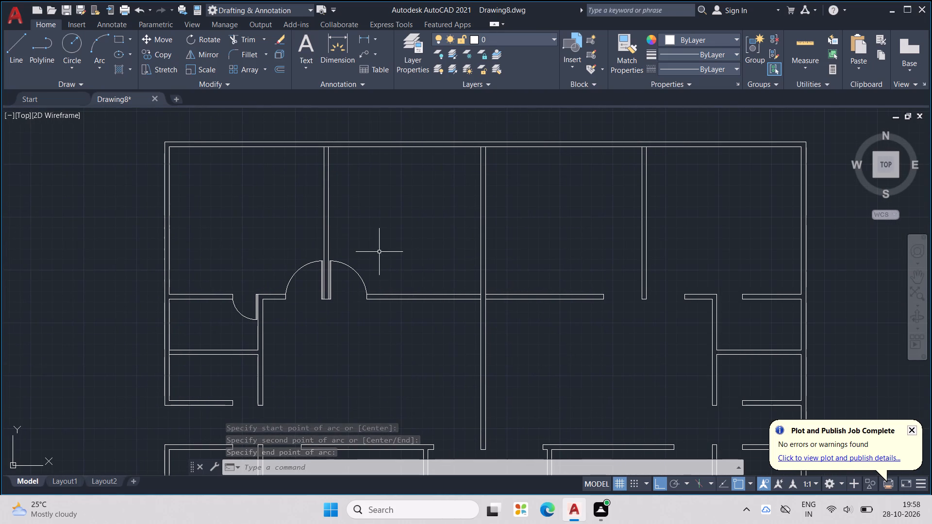
key("Escape")
key("Escape")
key("Escape")
key("l")
key("Return")
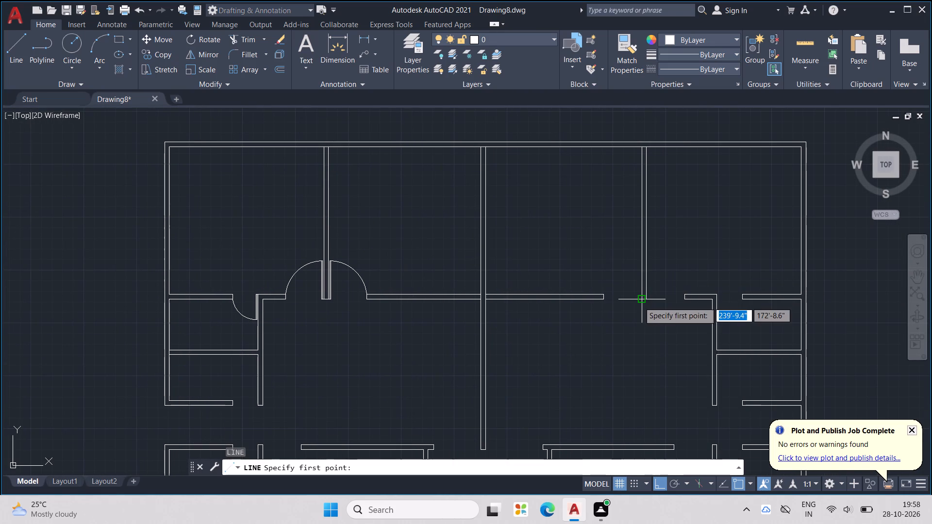
scroll(632, 297, "up", 1)
middle_click_drag(630, 296, 581, 332)
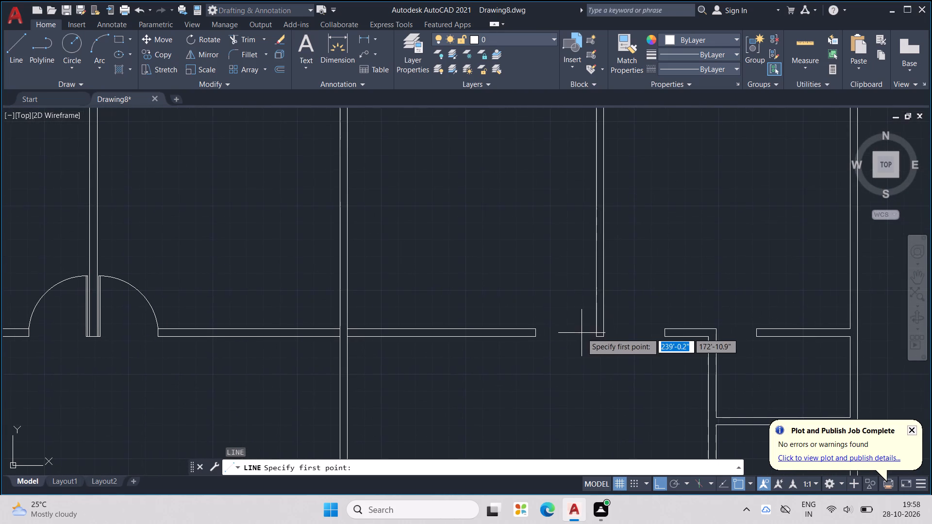
left_click(595, 332)
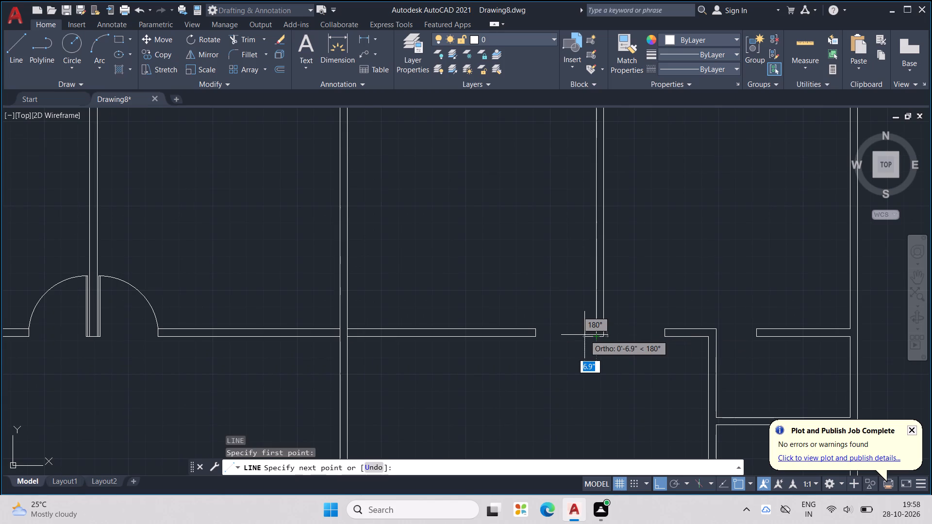
type("1\"")
key("Return")
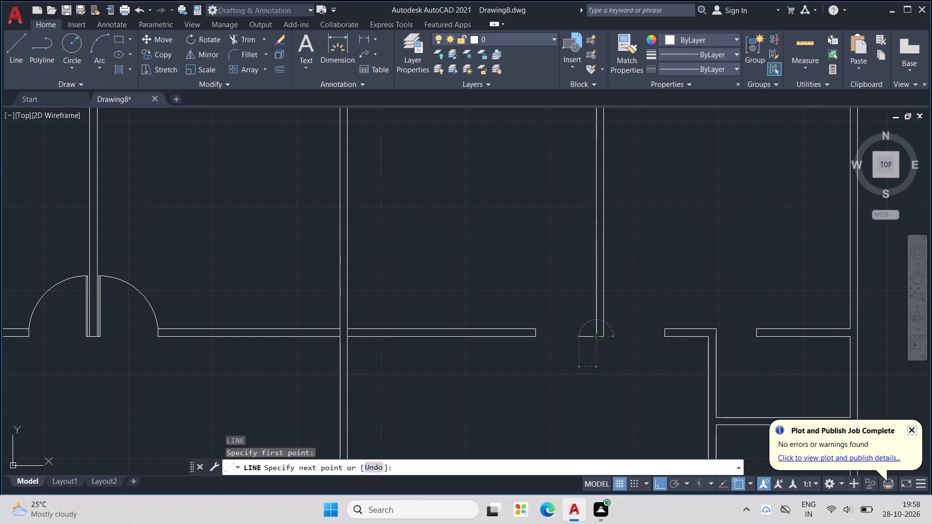
type("3'")
key("Return")
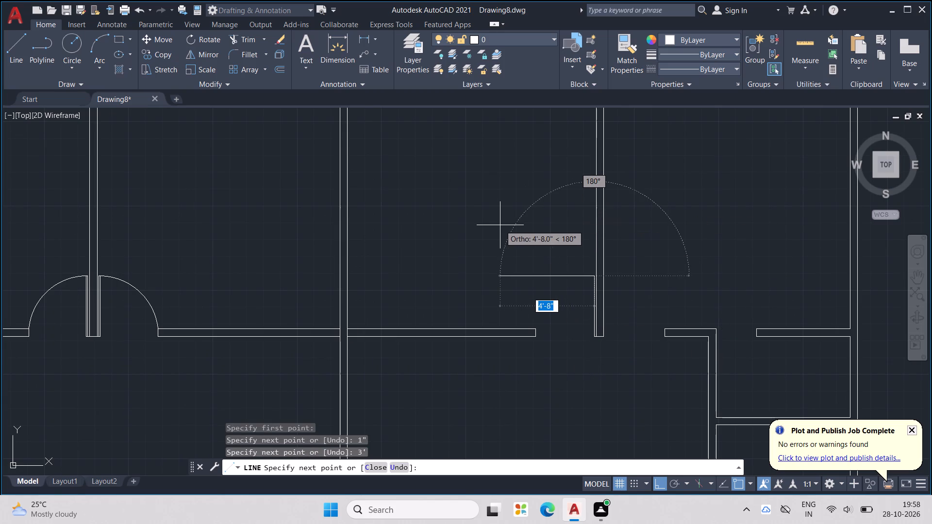
type("1\"")
key("Return")
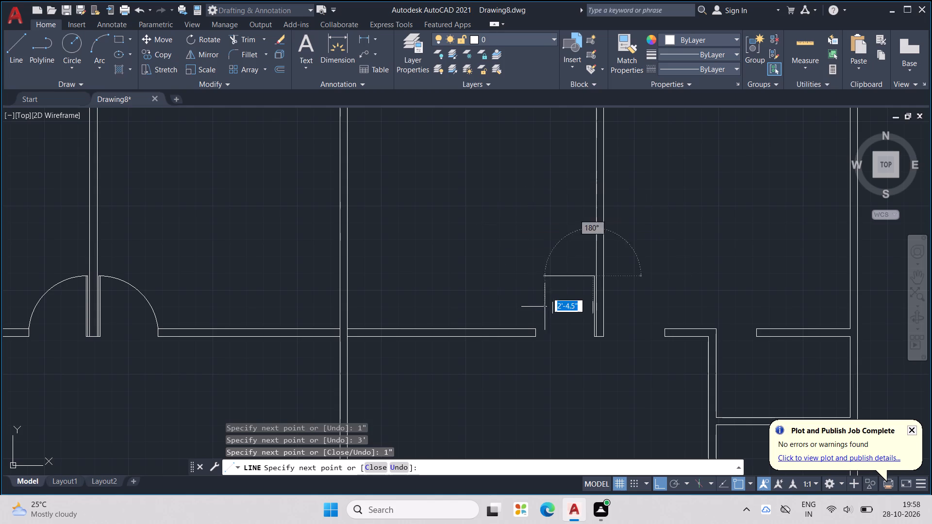
scroll(585, 360, "up", 3)
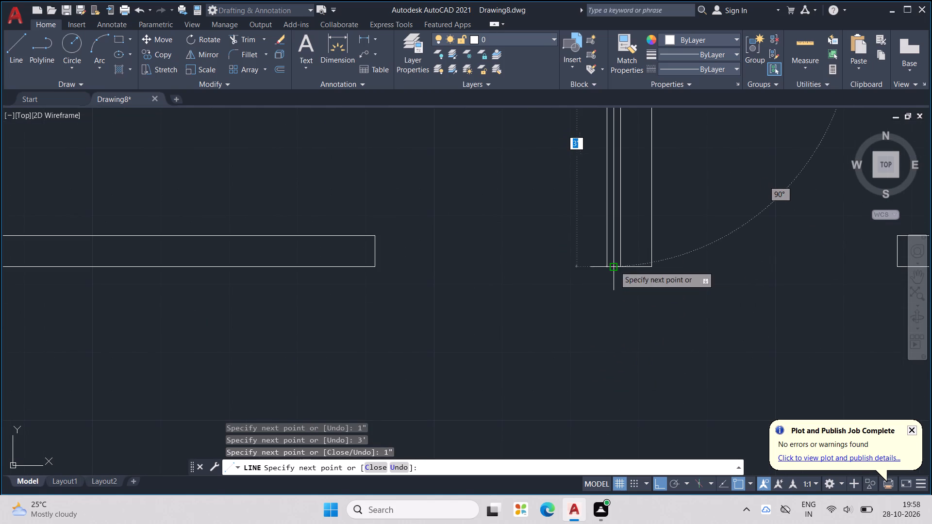
left_click(602, 266)
left_click(614, 262)
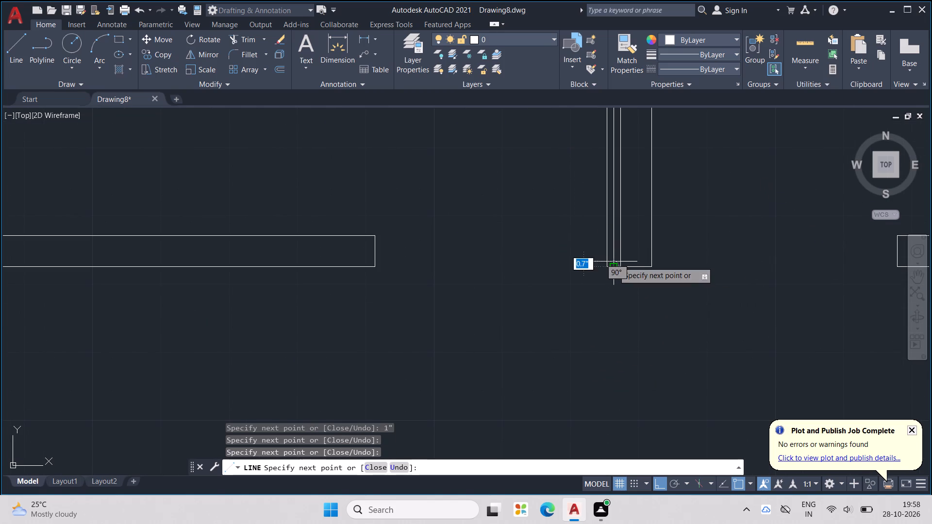
key("Escape")
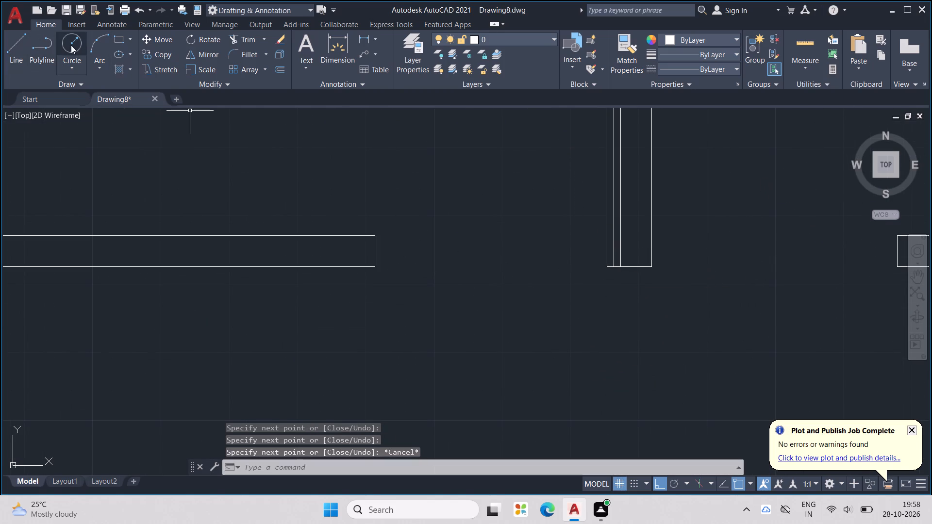
Draw the door swing as a three-point arc from the new 3' leaf's top end to the opposite jamb's upper corner.
left_click(98, 39)
middle_click_drag(380, 161, 455, 313)
scroll(385, 164, "down", 1)
scroll(595, 231, "up", 2)
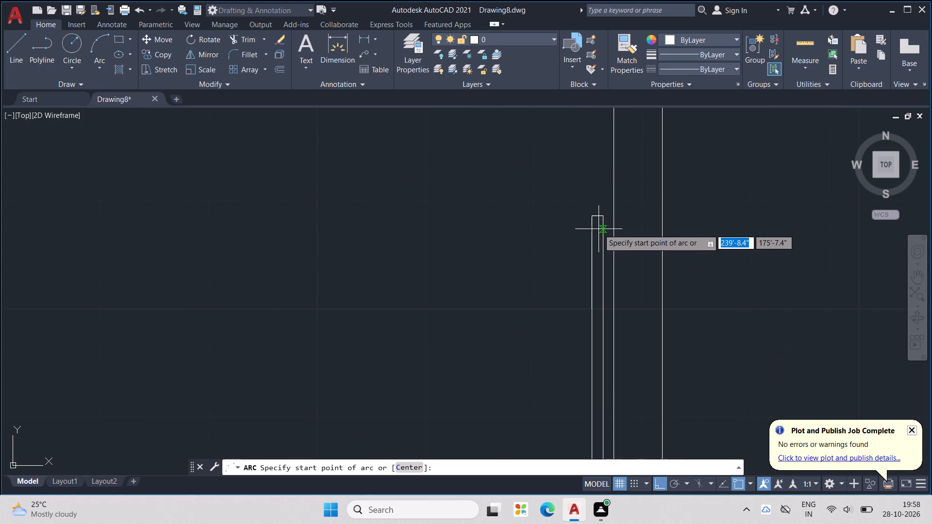
scroll(600, 228, "up", 2)
left_click(603, 194)
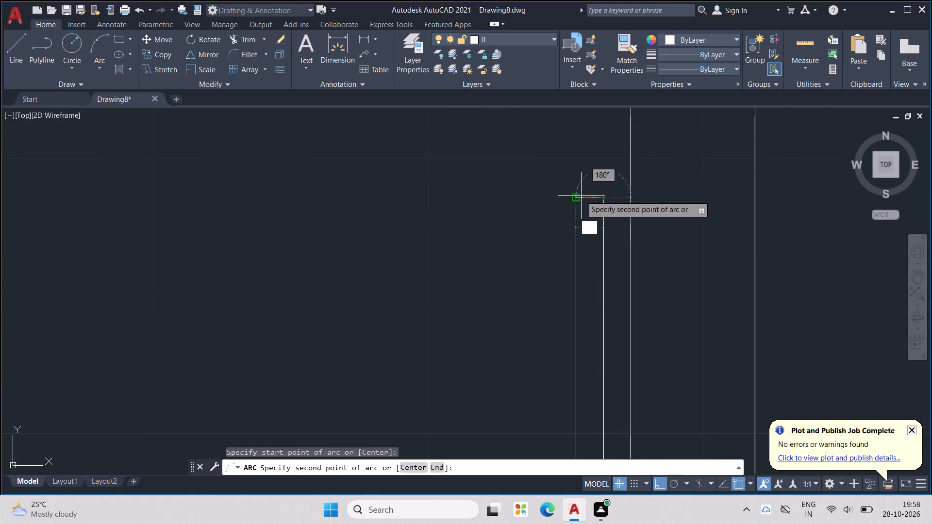
left_click(578, 196)
scroll(485, 244, "down", 3)
middle_click_drag(481, 250, 616, 179)
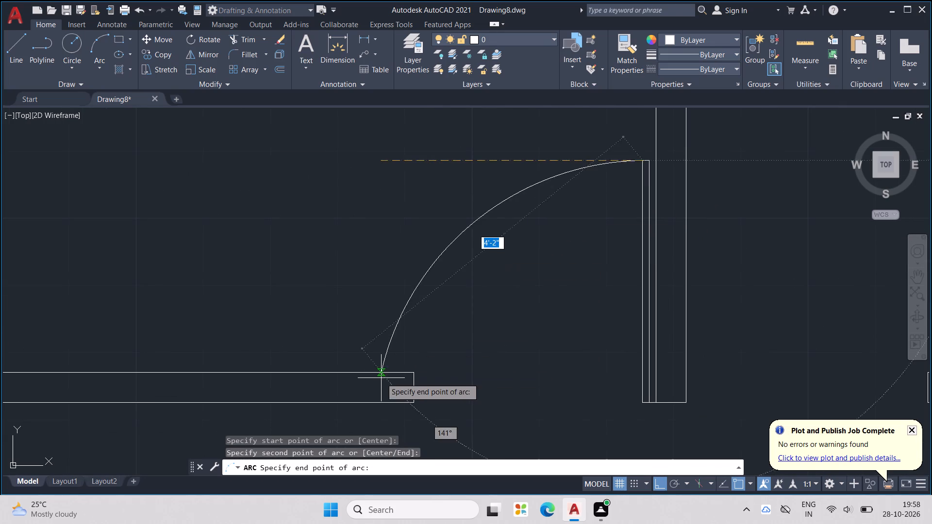
left_click(411, 374)
scroll(466, 335, "down", 3)
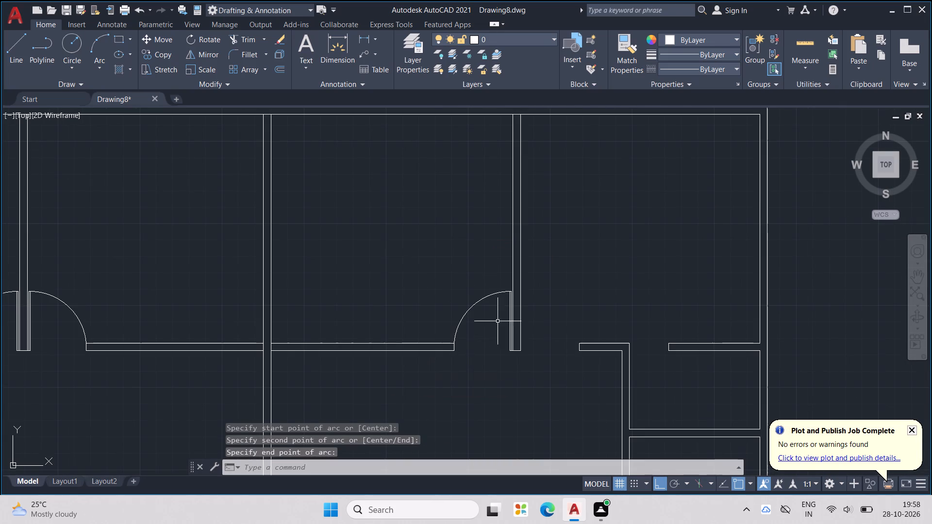
key("Escape")
key("Escape")
key("Escape")
key("Escape")
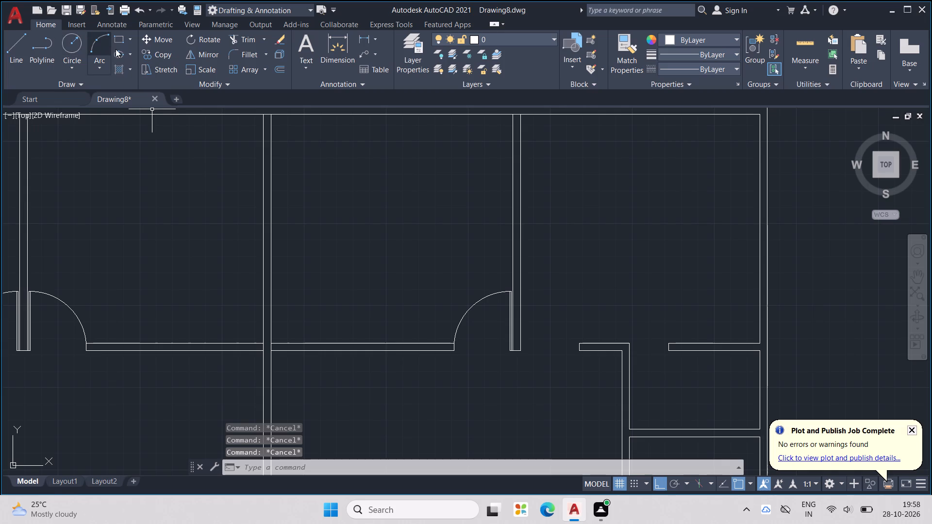
key("Escape")
Draw a 1" by 3' door leaf upward from the lower end of the top-right partition, along its right face.
key("l")
key("Return")
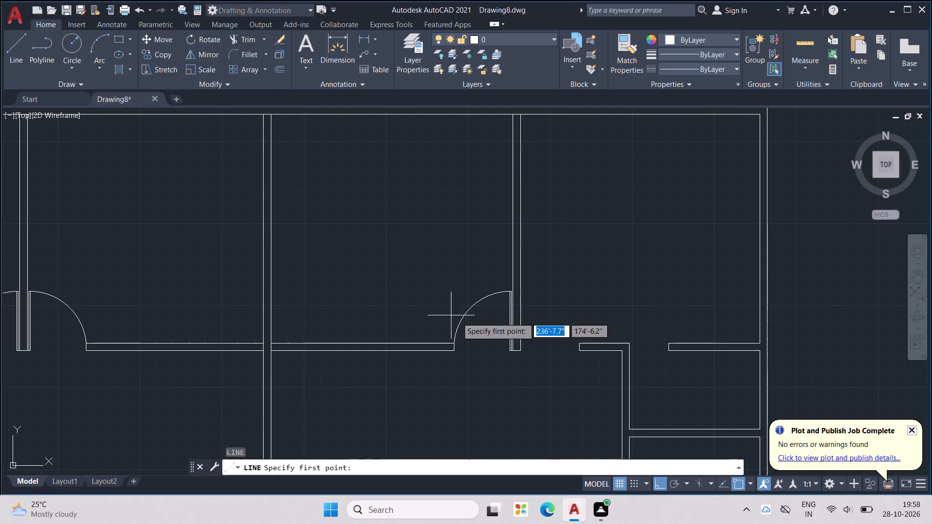
scroll(515, 349, "up", 2)
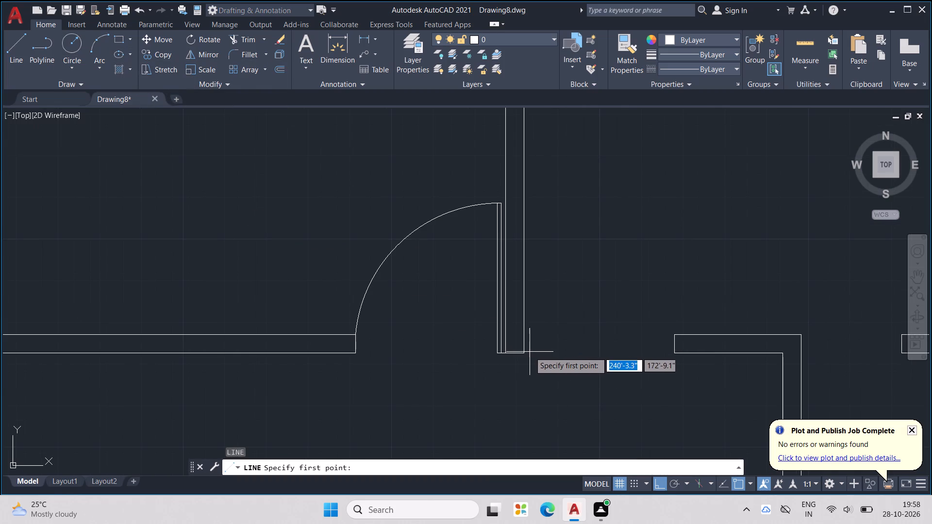
left_click(524, 354)
type("1\"")
key("Return")
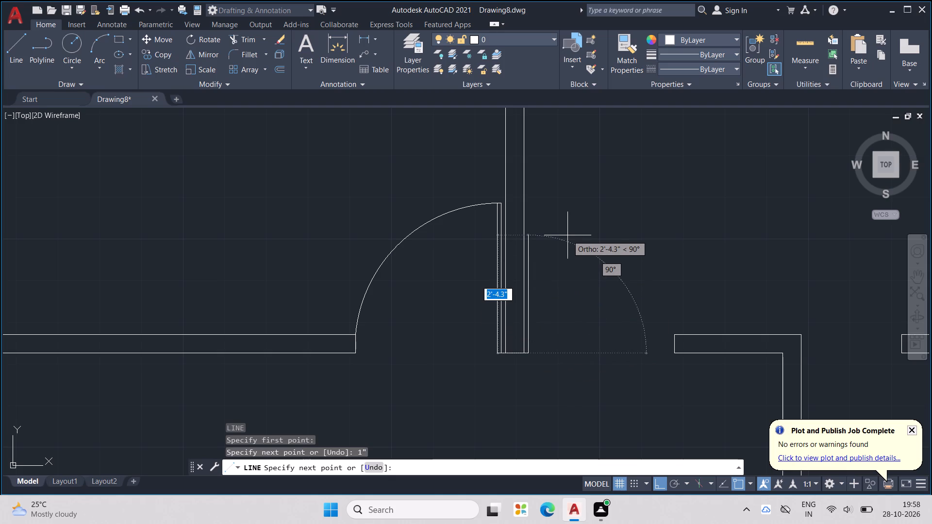
type("3'")
key("Return")
type("1\"")
key("Return")
scroll(518, 329, "up", 2)
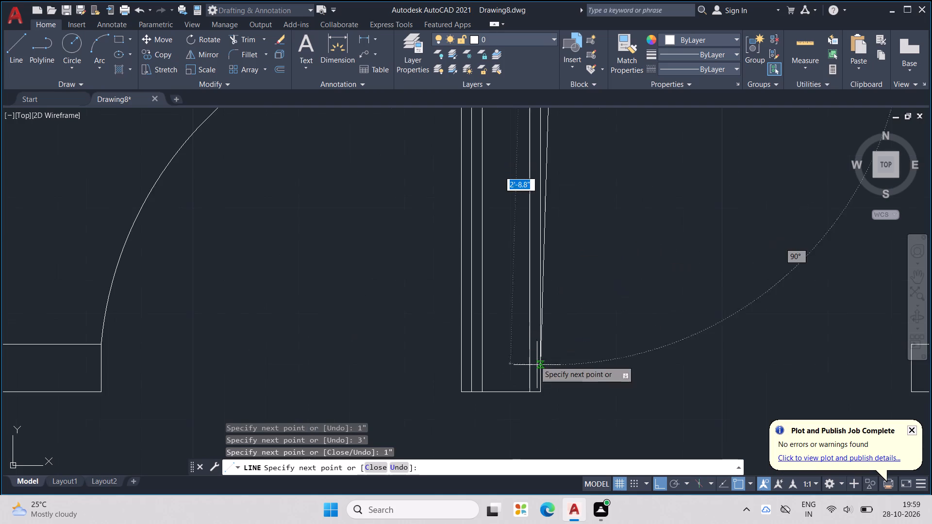
left_click(558, 387)
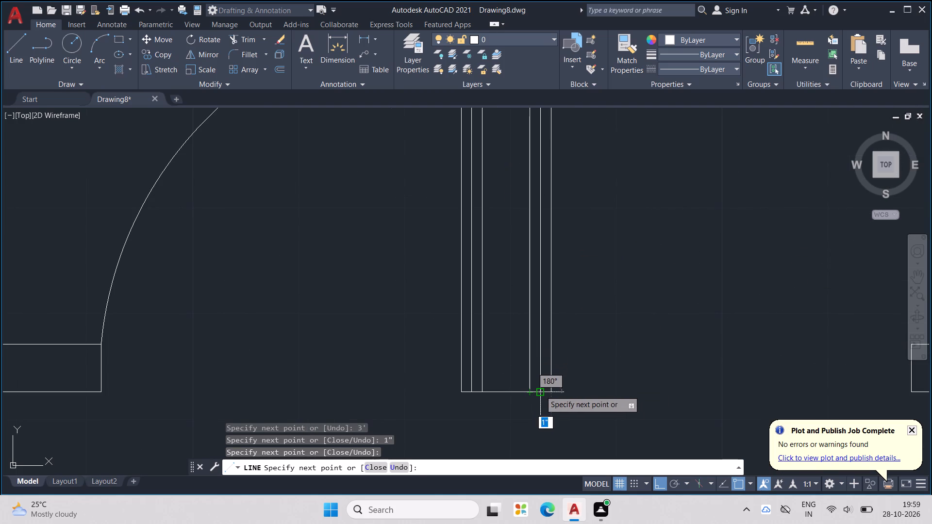
left_click(540, 391)
key("Escape")
key("Escape")
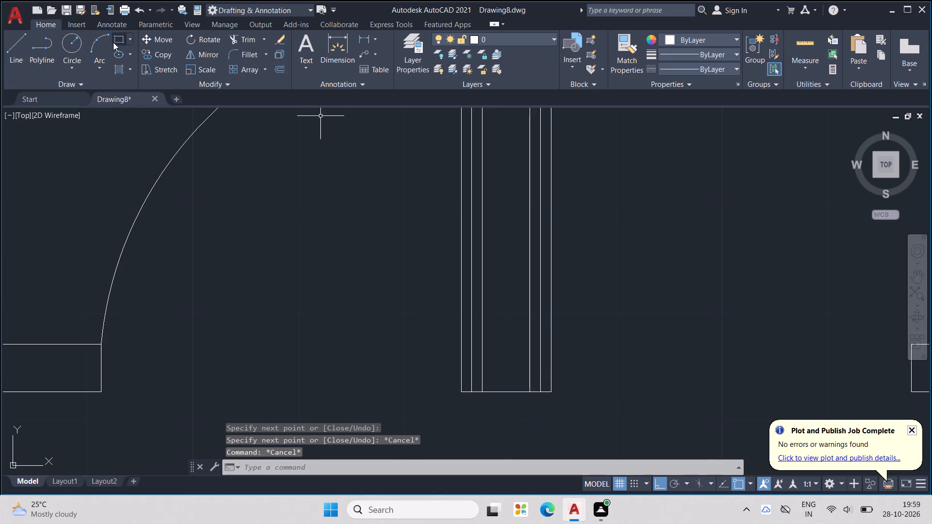
Draw the door swing as a three-point arc from the right-face leaf's top end to the opposite jamb's upper corner.
left_click(101, 38)
scroll(667, 198, "down", 2)
middle_click_drag(671, 203, 632, 285)
scroll(666, 228, "down", 1)
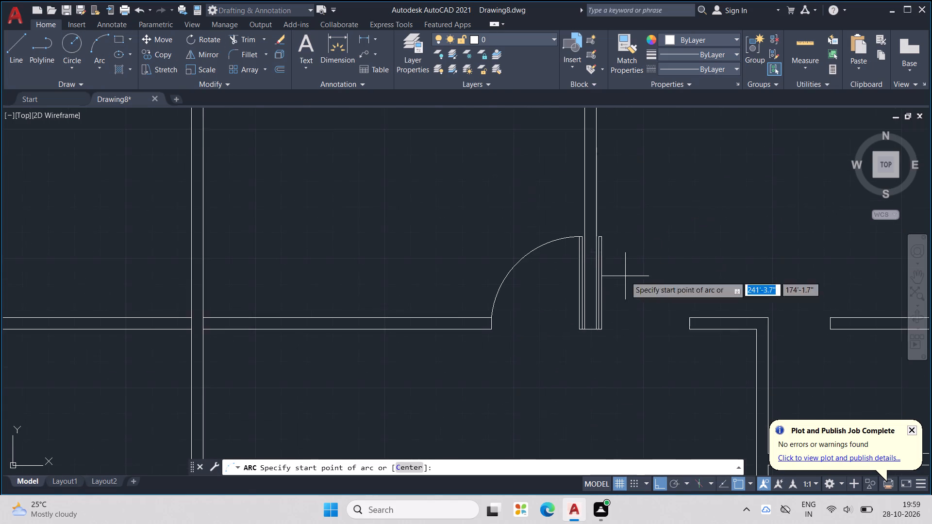
scroll(616, 251, "up", 3)
left_click(561, 203)
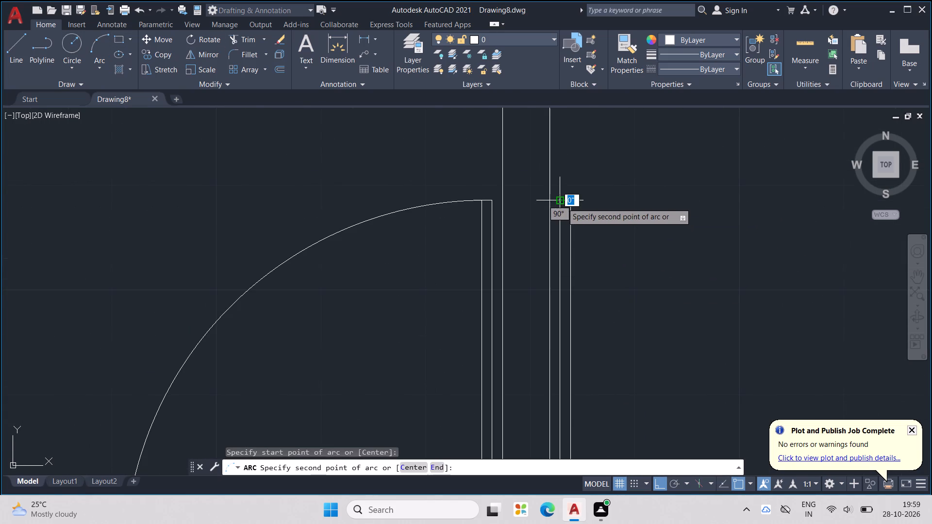
left_click(573, 203)
scroll(620, 193, "down", 3)
middle_click_drag(683, 271, 649, 259)
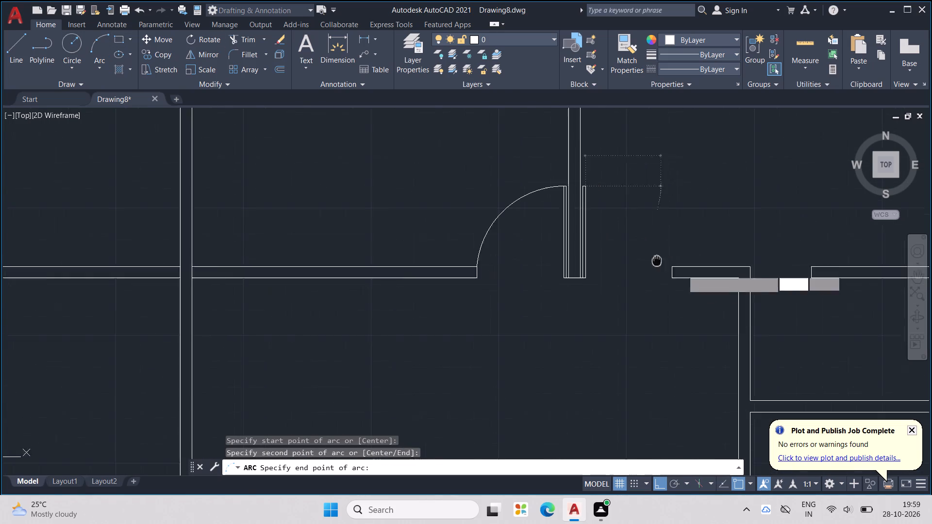
middle_click_drag(649, 259, 639, 256)
left_click(654, 258)
scroll(654, 258, "down", 3)
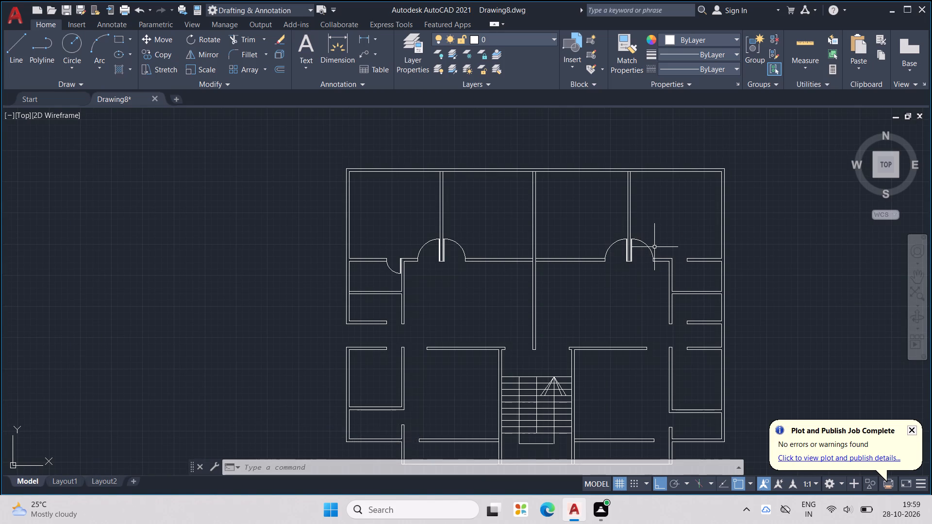
key("Escape")
middle_click_drag(654, 245, 590, 235)
key("Escape")
key("Escape")
key("Escape")
Draw a 1" by 2' door leaf downward from the wall corner at the upper-right small room's doorway.
scroll(619, 249, "up", 2)
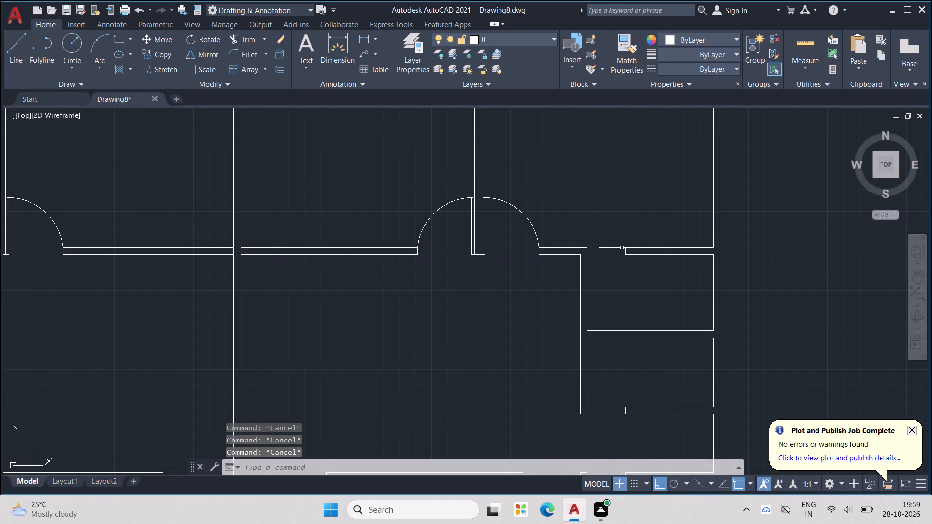
scroll(622, 248, "up", 1)
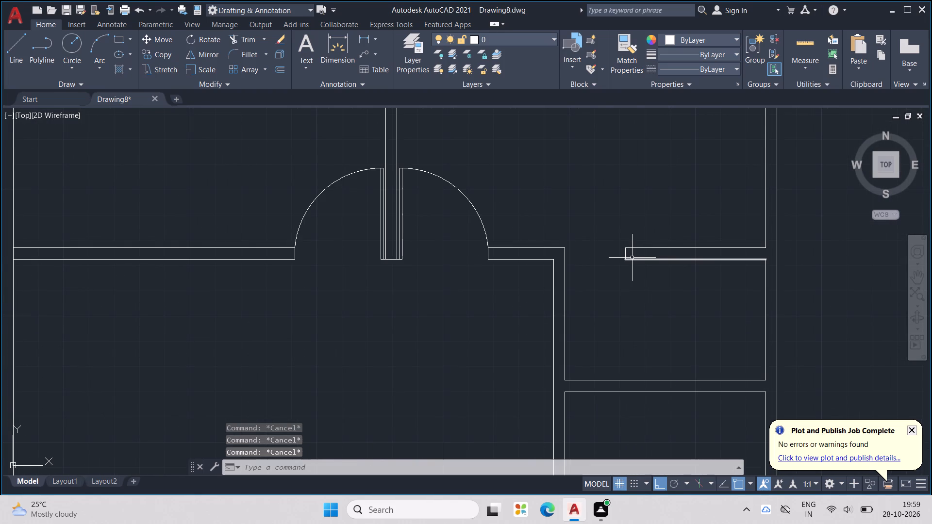
key("l")
key("Return")
scroll(587, 246, "up", 1)
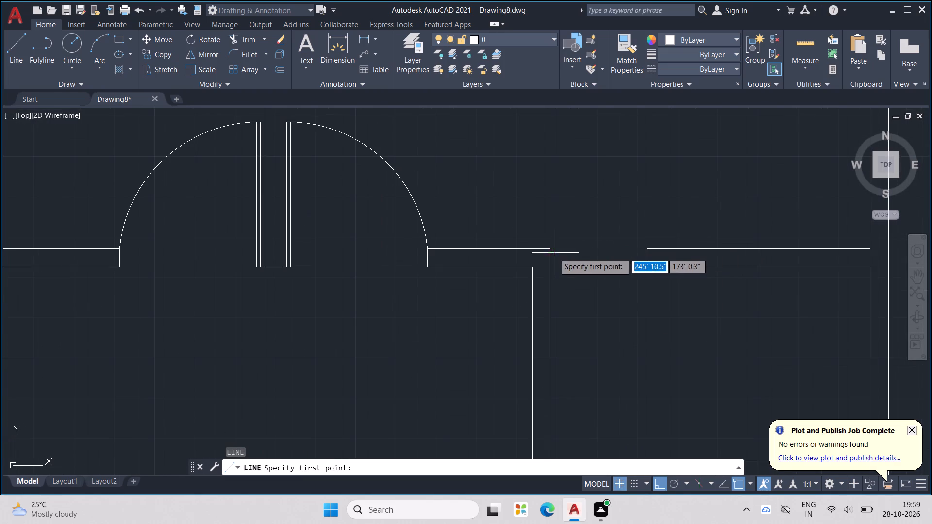
left_click(550, 250)
type("1\"")
key("Return")
middle_click_drag(588, 331, 561, 283)
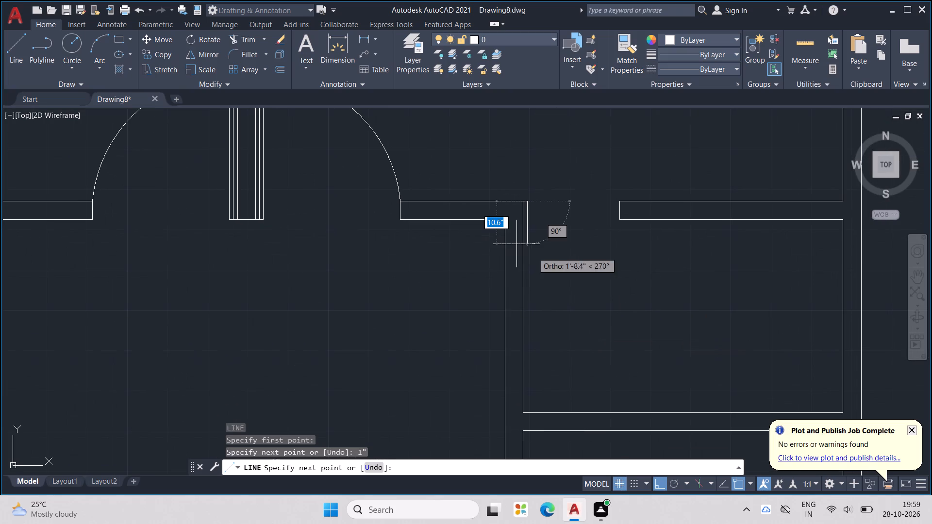
type("2'")
key("Return")
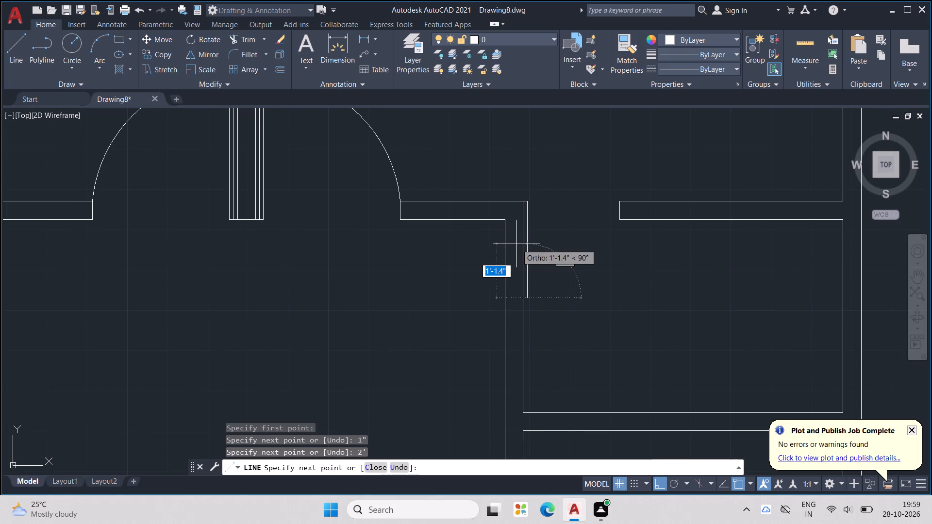
type("1\"")
key("Return")
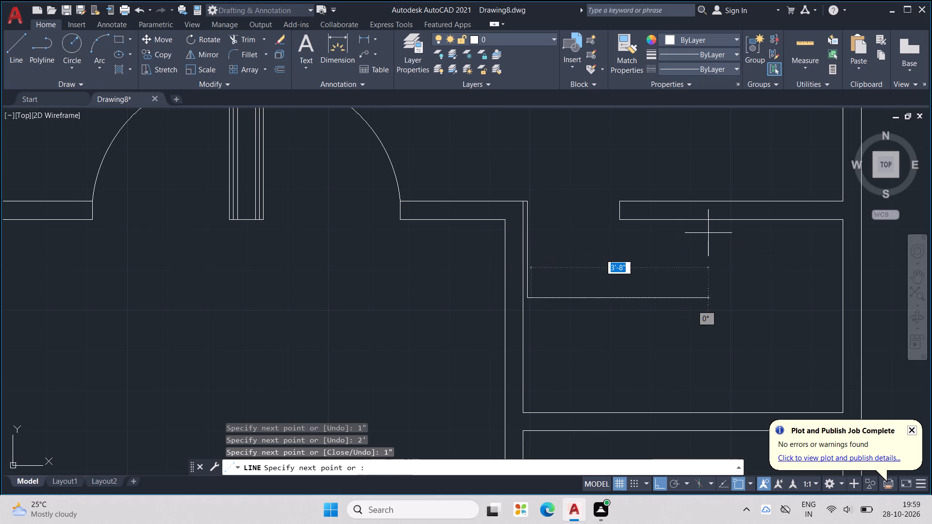
scroll(577, 221, "up", 1)
scroll(538, 205, "up", 1)
middle_click_drag(532, 198, 640, 304)
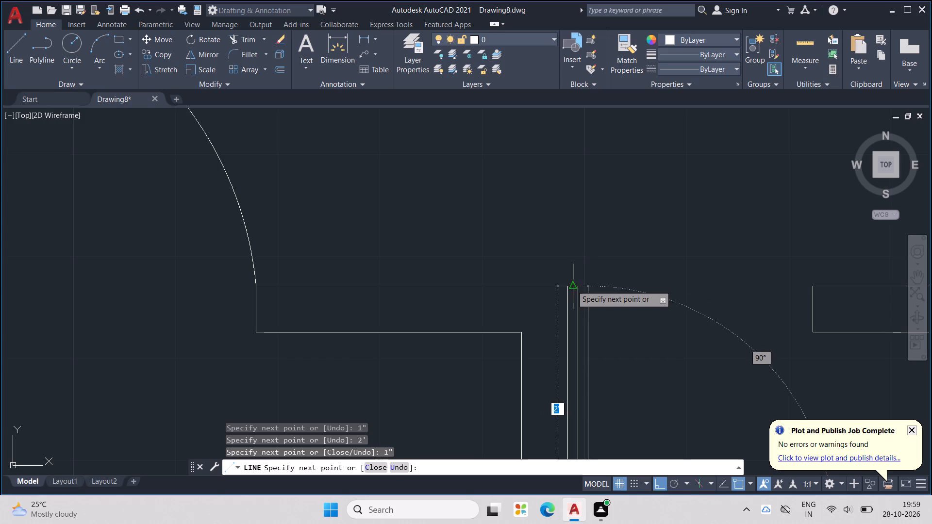
left_click(594, 287)
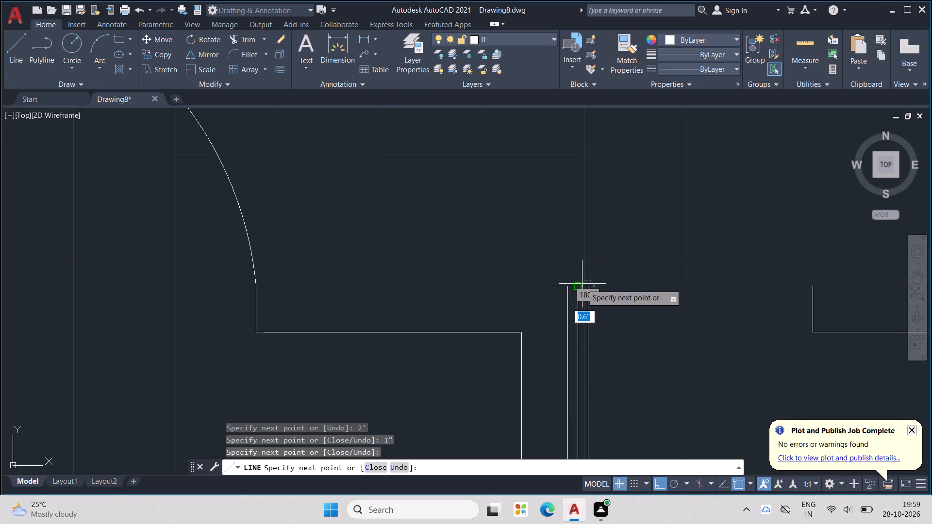
left_click(582, 284)
key("Escape")
key("Escape")
key("Escape")
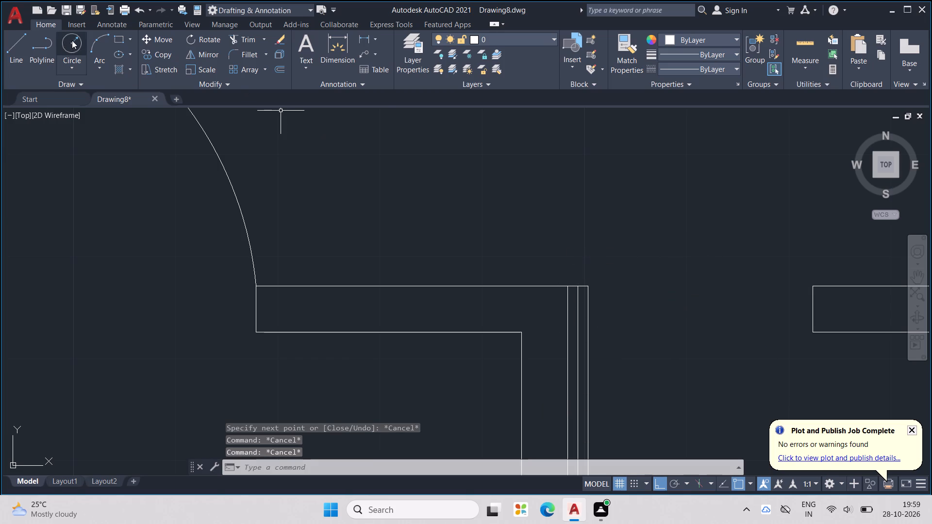
Draw this 2' leaf's door swing as a three-point arc from its lower end to the opposite jamb's lower corner.
left_click(101, 42)
scroll(416, 142, "down", 2)
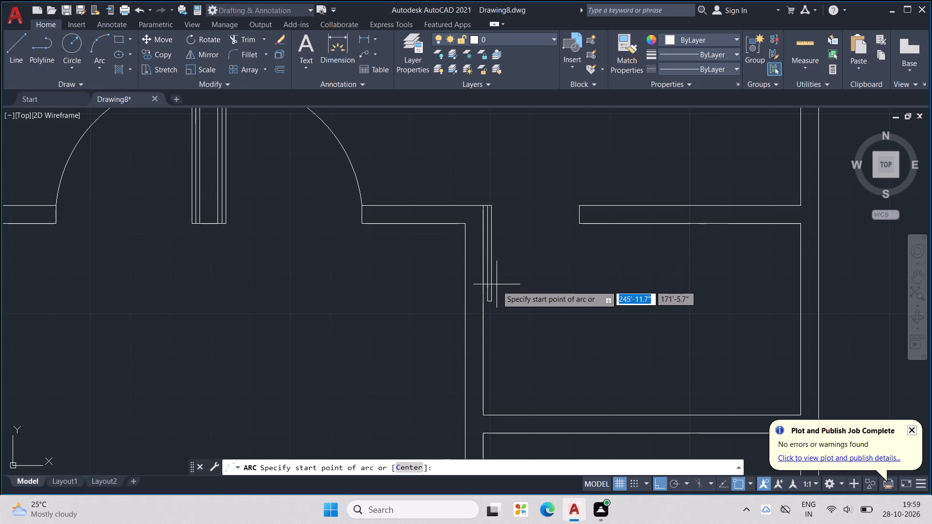
scroll(499, 295, "up", 3)
left_click(466, 298)
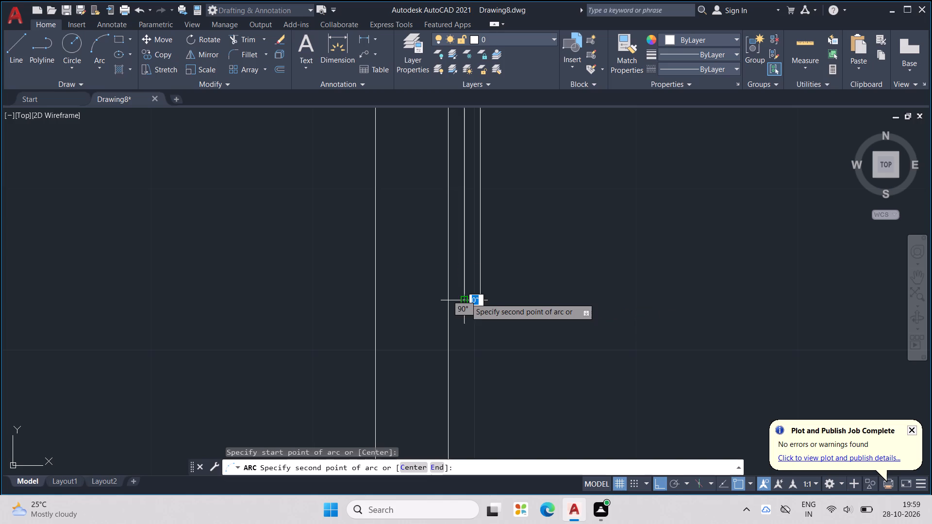
left_click(482, 297)
middle_click_drag(595, 261, 558, 372)
scroll(593, 276, "down", 1)
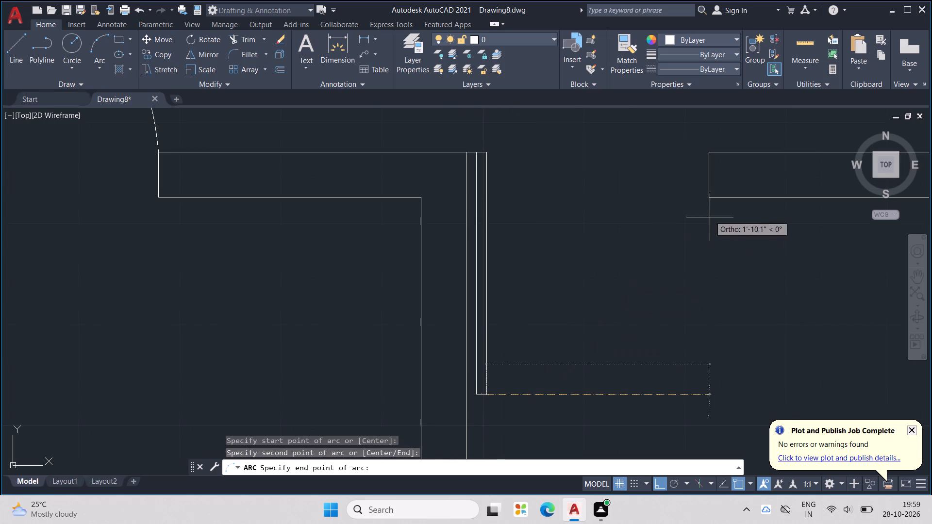
left_click(709, 200)
scroll(699, 214, "down", 3)
scroll(673, 263, "down", 2)
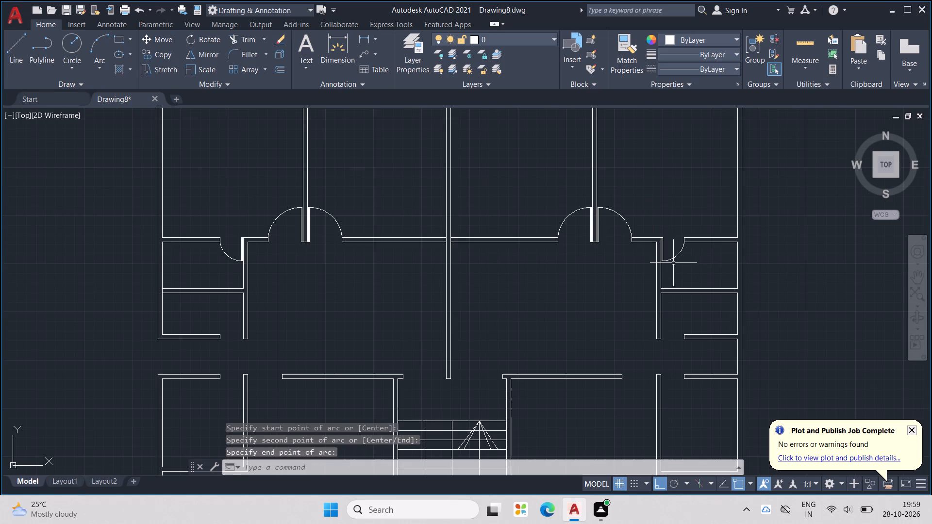
key("Escape")
key("Escape")
key("Escape")
Draw a 1" by 2' door leaf upward from the lower end of the second right-hand small room's left wall, along its inner face.
middle_click_drag(658, 261, 601, 228)
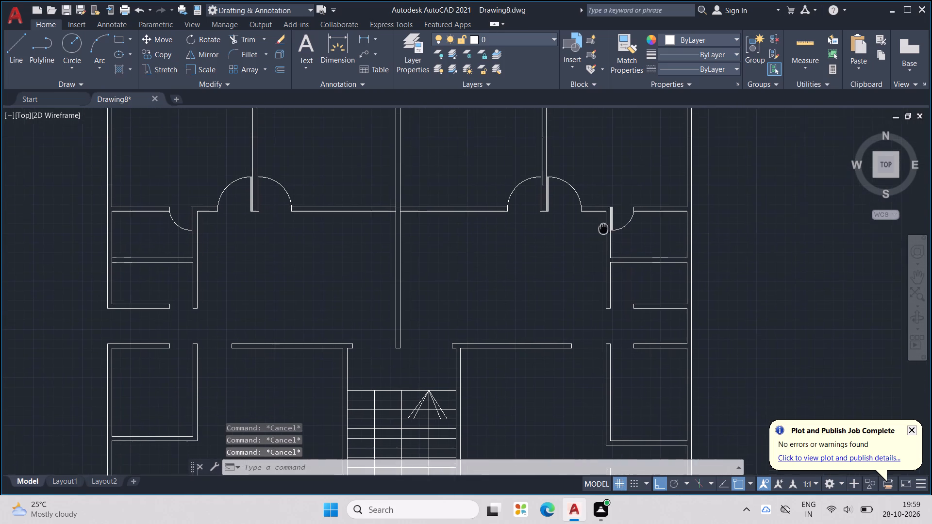
middle_click_drag(601, 228, 599, 227)
key("l")
key("Return")
scroll(578, 323, "up", 1)
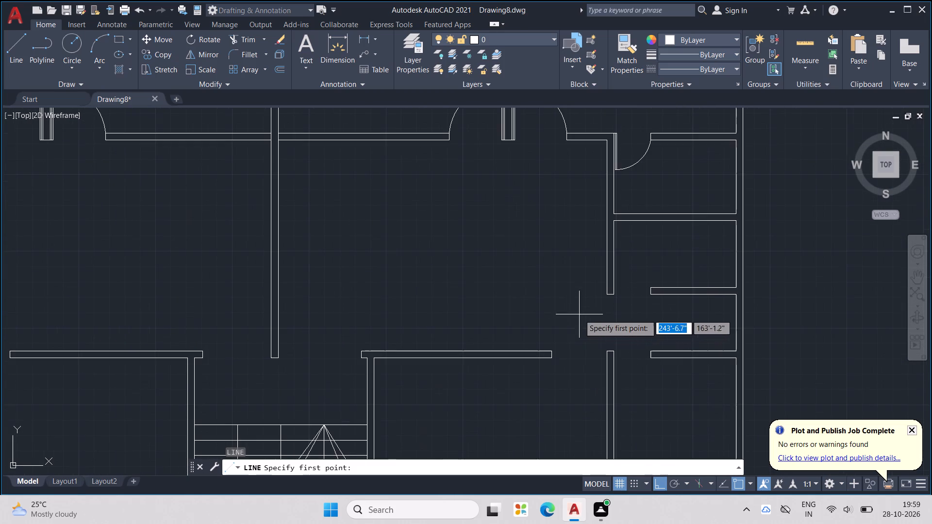
scroll(632, 286, "up", 2)
left_click(582, 305)
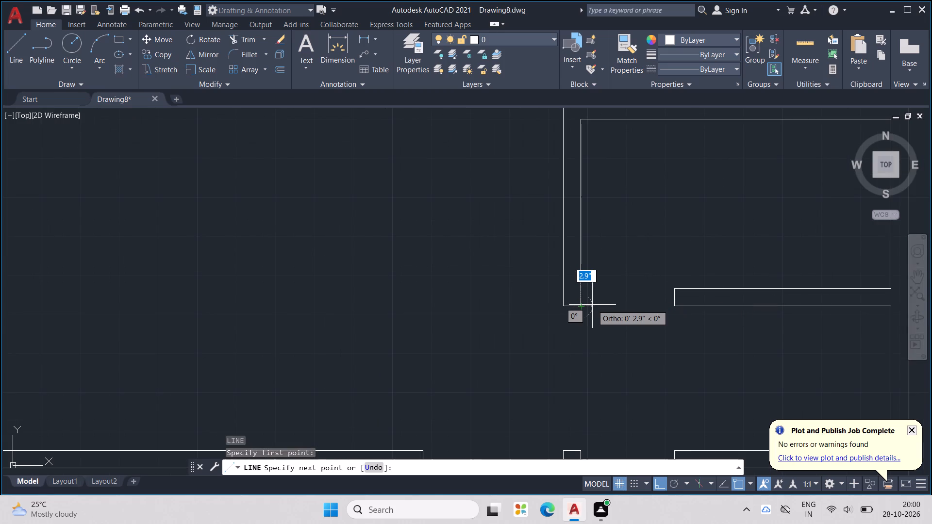
type("1\"")
key("Return")
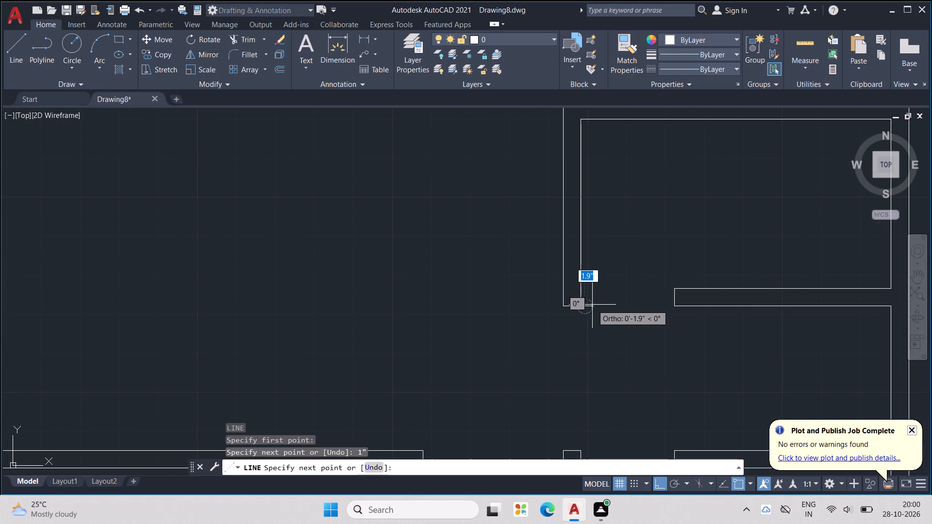
type("2'")
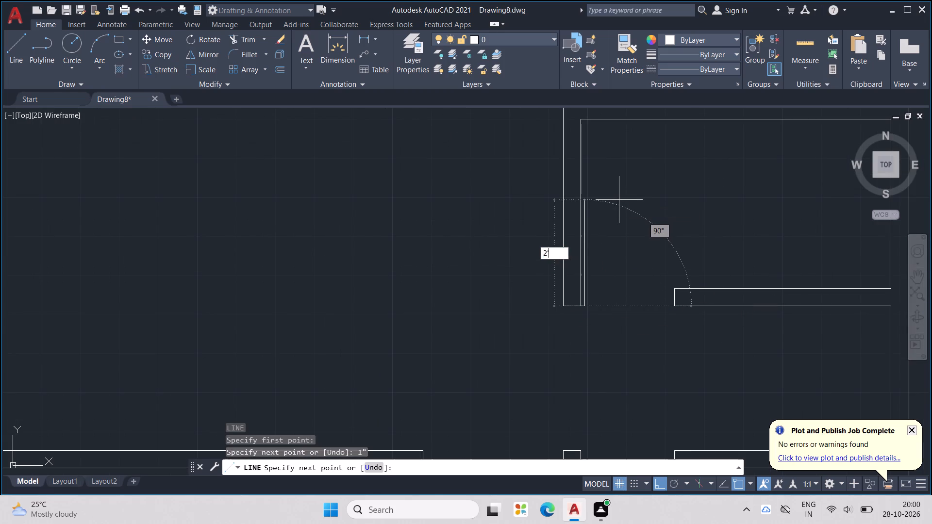
key("Return")
type("1\"")
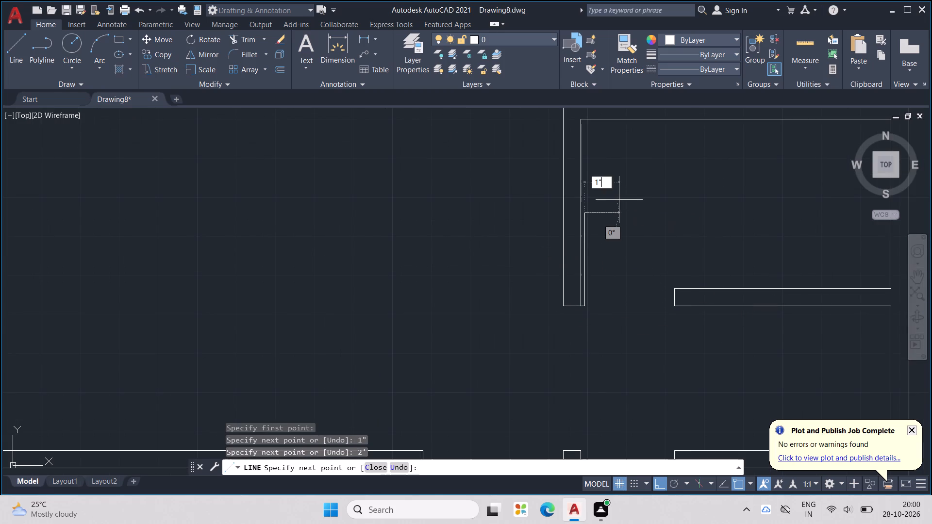
key("Return")
scroll(592, 294, "up", 2)
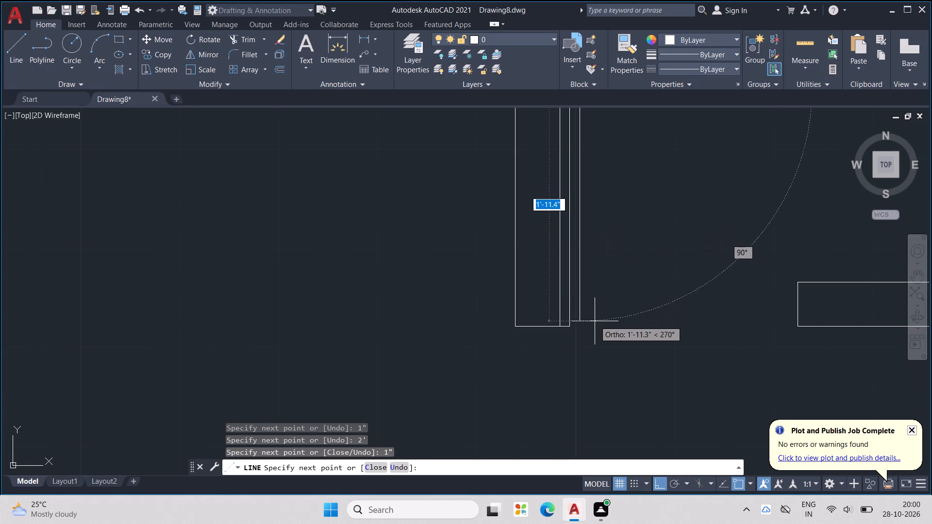
left_click(584, 326)
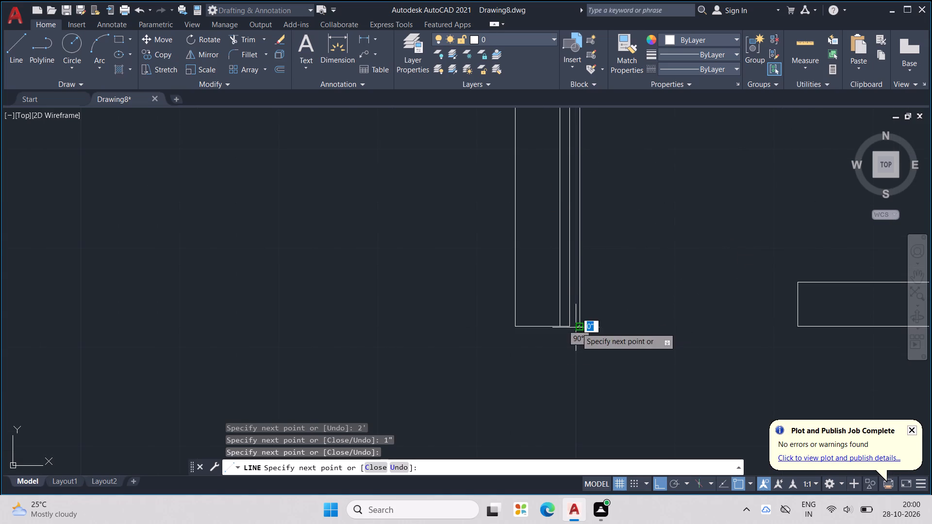
left_click(572, 324)
key("Escape")
key("Escape")
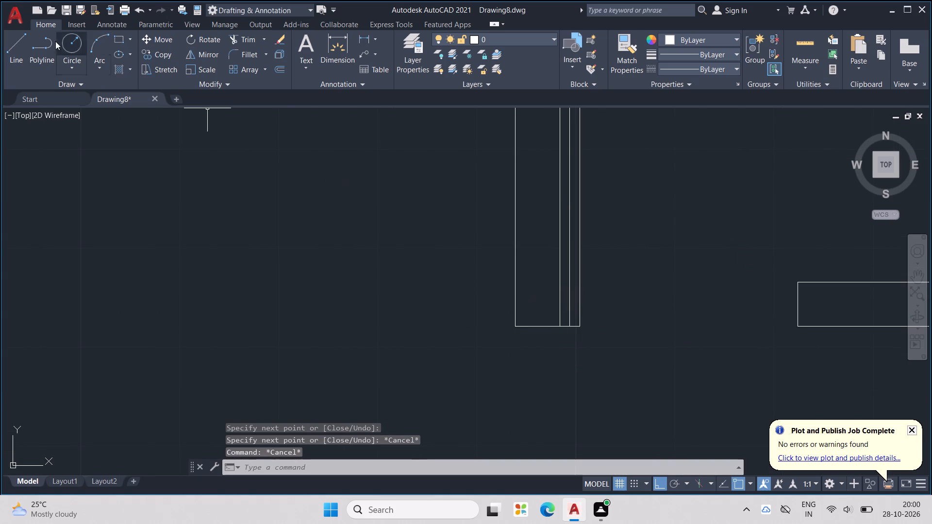
Draw the door swing as a three-point arc from the new 2' leaf's top end to the opposite jamb's upper corner.
left_click(94, 44)
scroll(283, 209, "down", 3)
middle_click_drag(346, 299, 376, 350)
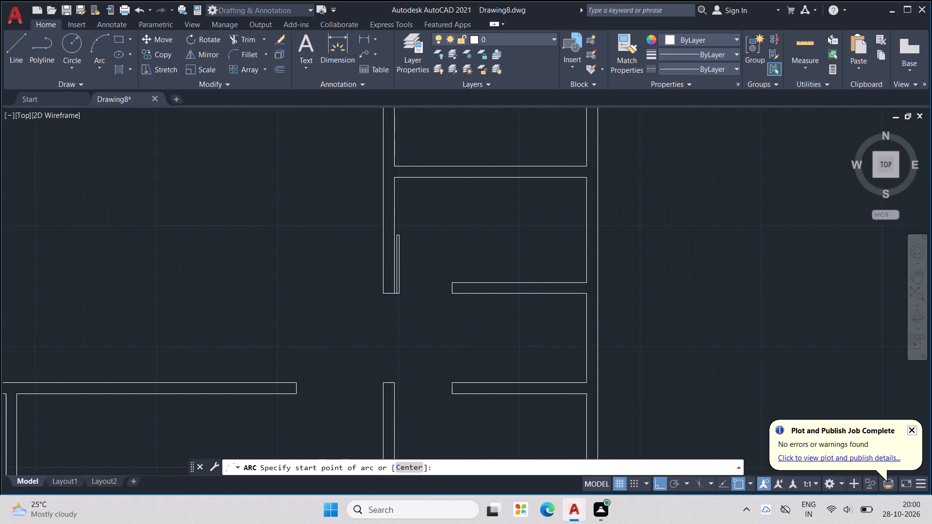
scroll(403, 248, "up", 6)
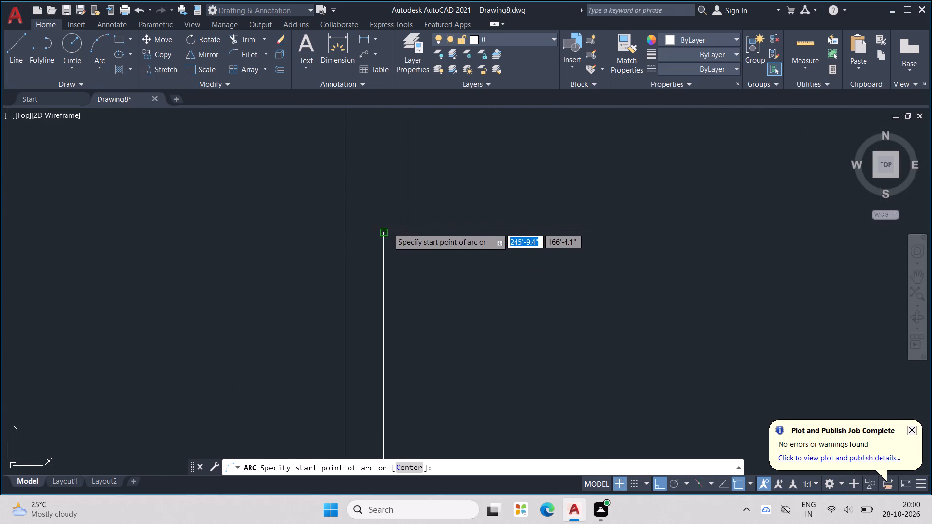
left_click(385, 229)
left_click(420, 233)
scroll(425, 226, "down", 2)
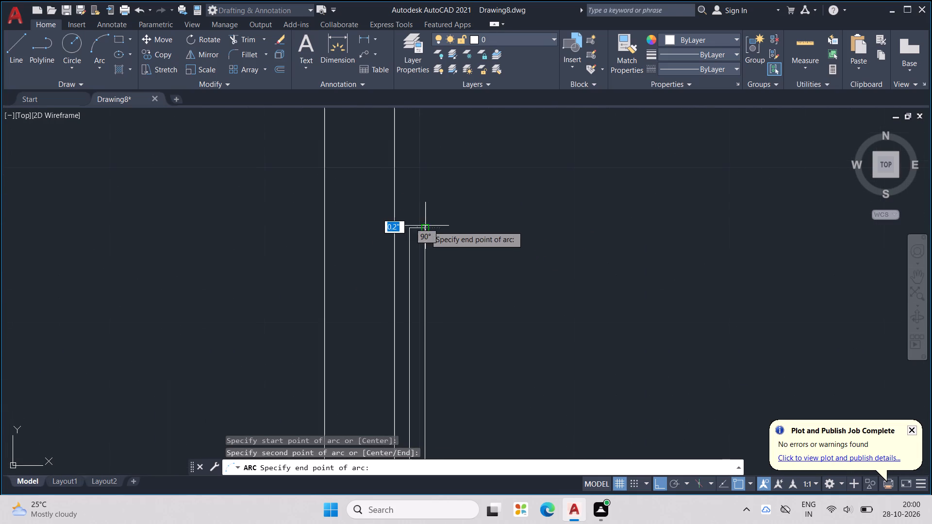
scroll(489, 237, "down", 3)
middle_click_drag(489, 236, 479, 203)
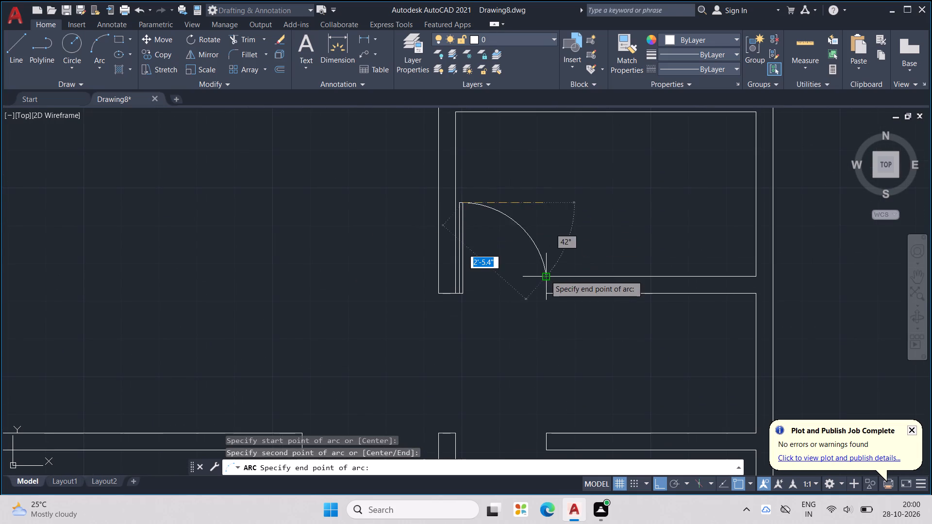
left_click(546, 275)
scroll(546, 263, "down", 2)
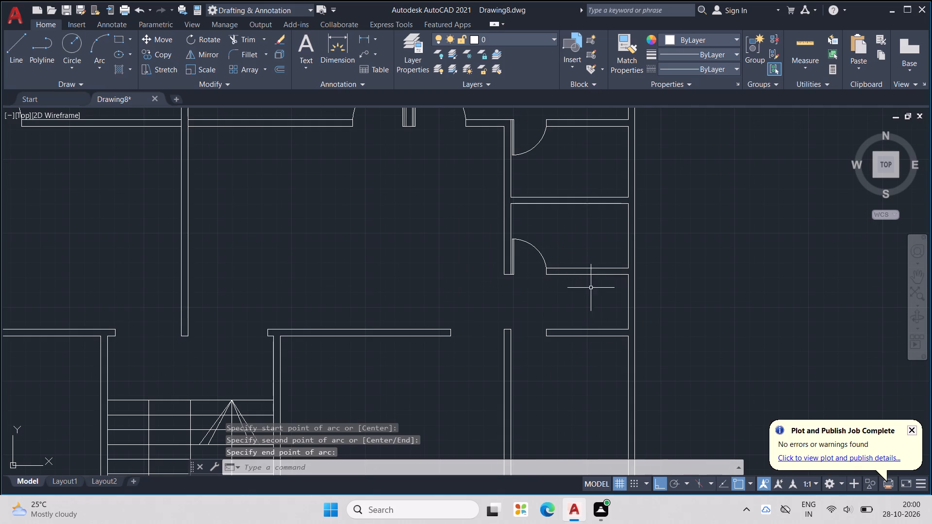
Extend the two partition lines bordering the right-hand passage to the exterior wall's outer face.
scroll(642, 293, "up", 1)
key("e")
key("x")
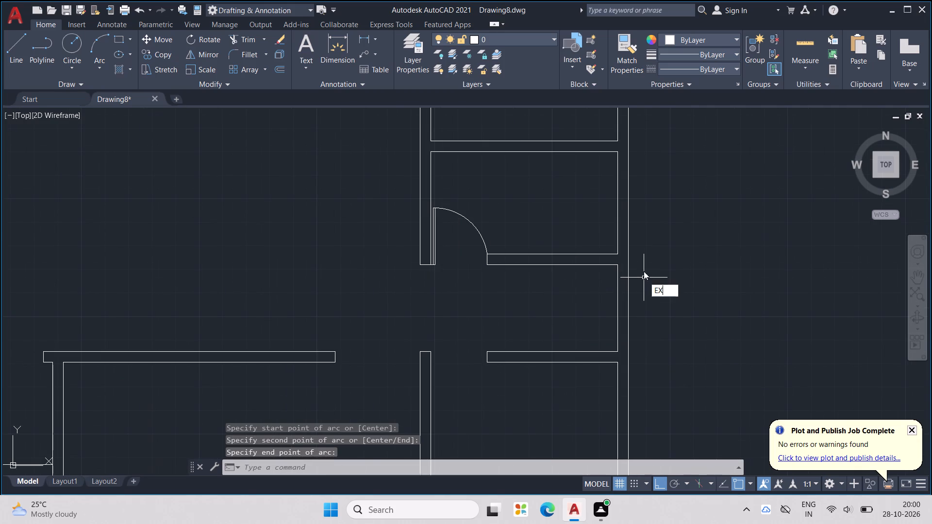
key("Return")
left_click(609, 263)
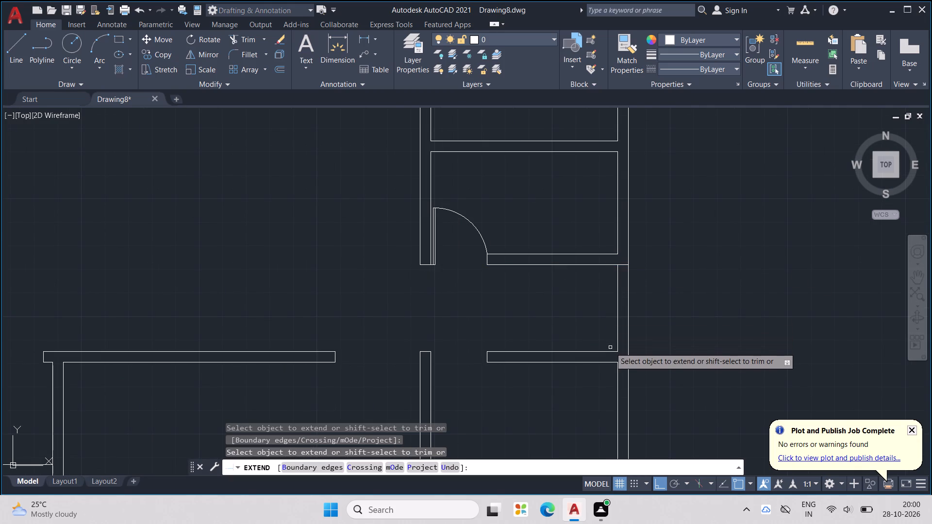
left_click(612, 351)
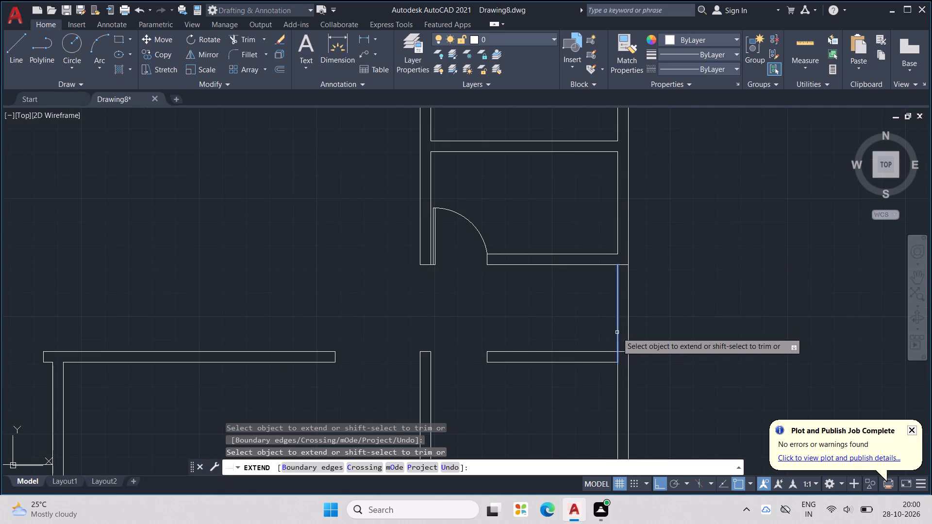
key("Escape")
key("Escape")
key("Escape")
key("Escape")
key("Escape")
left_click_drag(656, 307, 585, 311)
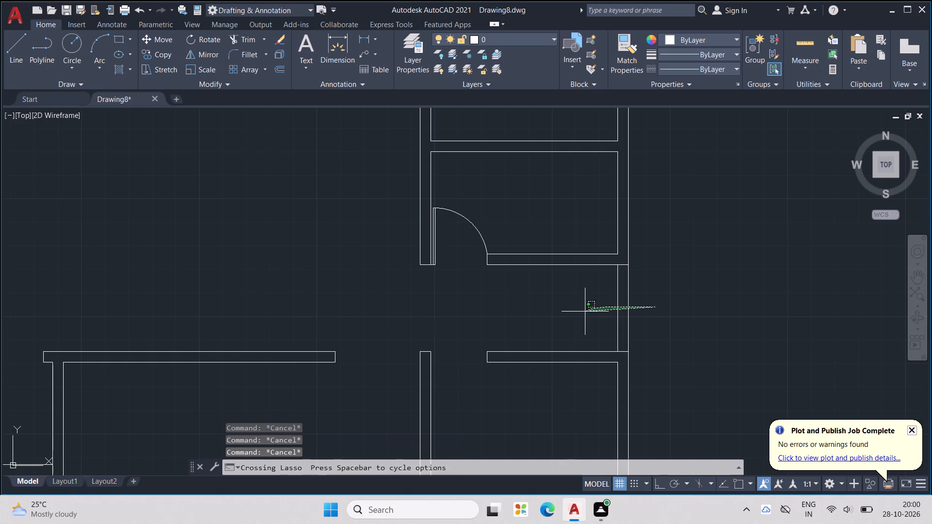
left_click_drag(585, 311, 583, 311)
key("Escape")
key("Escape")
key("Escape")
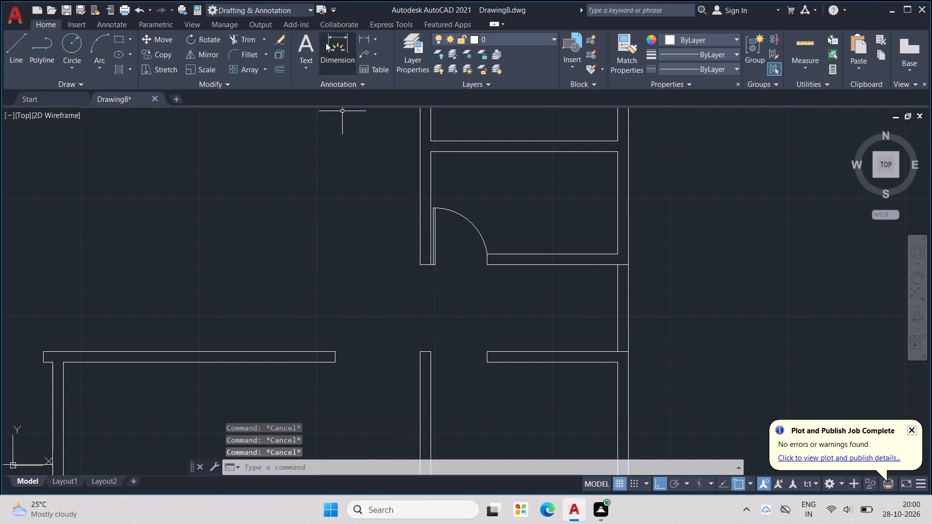
Measure the width of the right-hand passage opening along the exterior wall's inner face.
left_click(326, 43)
left_click(618, 264)
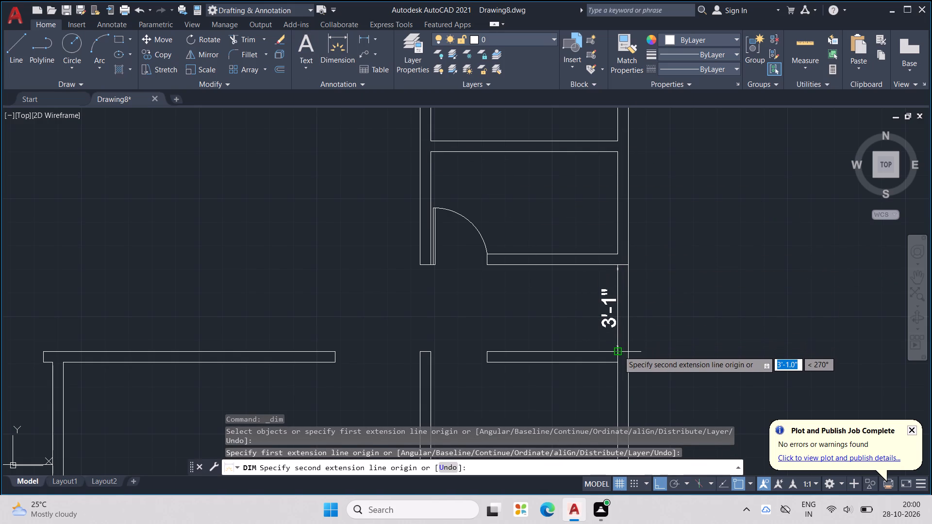
key("Escape")
key("Escape")
key("Escape")
Trim both exterior wall lines between the two partition lines to open the right-hand passage's exterior doorway.
type("TR")
key("Return")
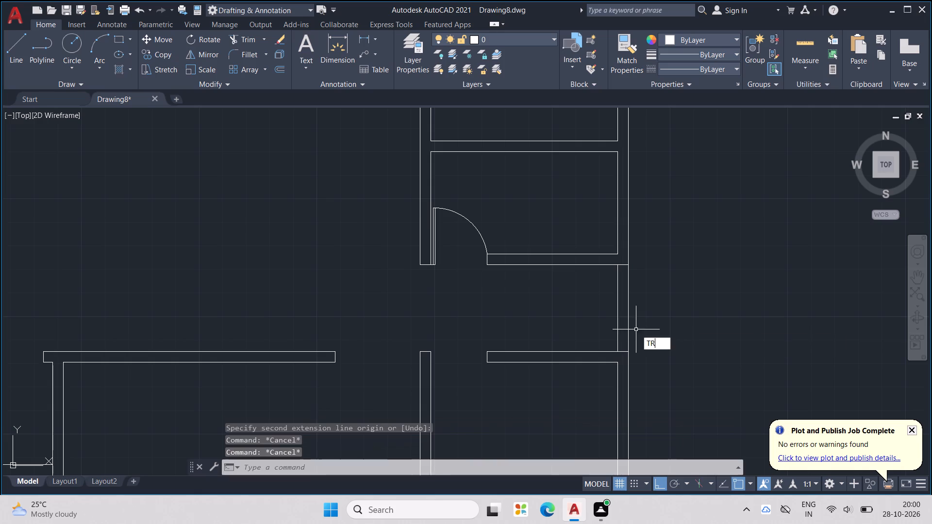
left_click_drag(663, 320, 582, 304)
key("Escape")
key("Escape")
key("Escape")
key("Escape")
key("Escape")
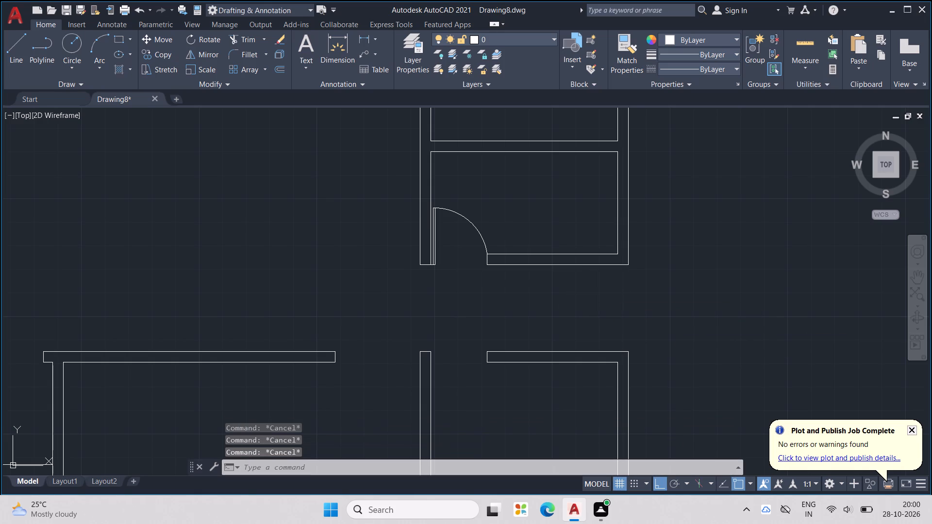
key("Escape")
Draw a 1" by 3' door leaf inward from the right-hand exterior doorway's upper outer corner, along the underside of the partition.
key("l")
key("Return")
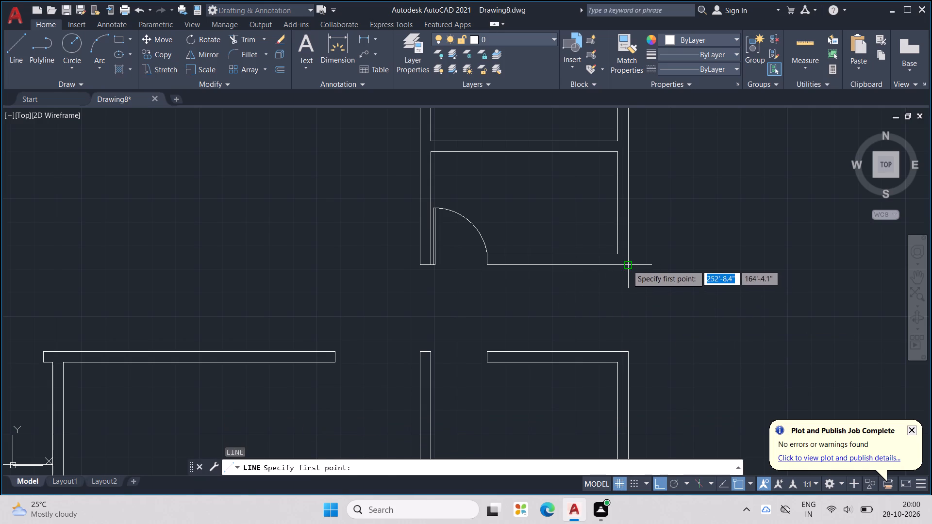
left_click(627, 265)
type("2\"")
key("BackSpace")
key("BackSpace")
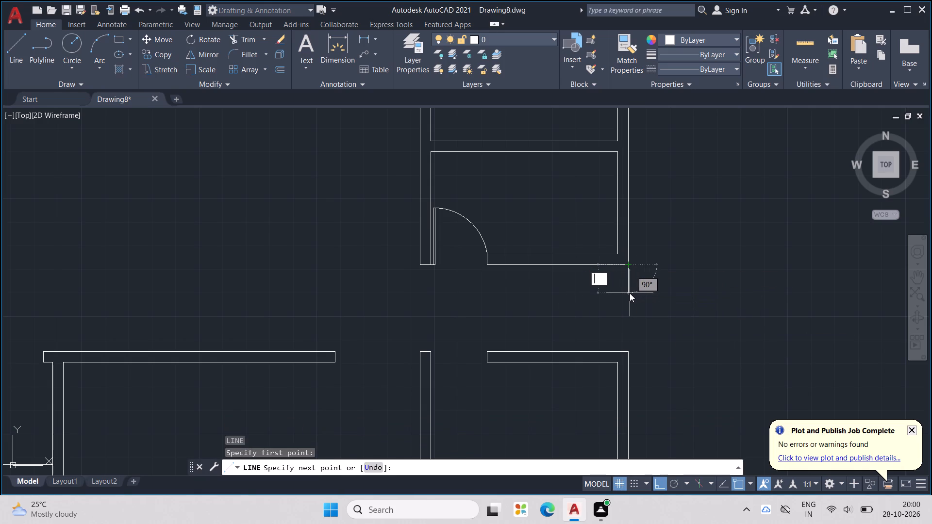
type("1\"")
key("Return")
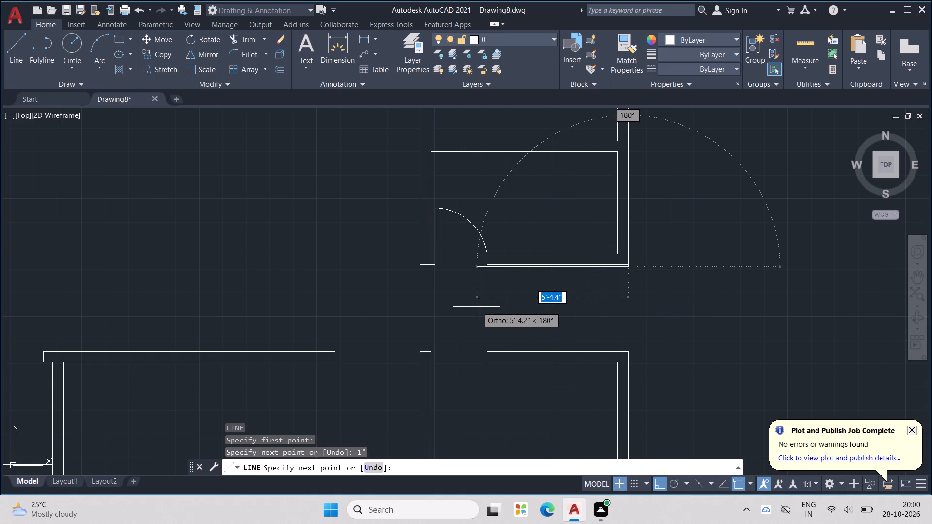
type("3'")
key("Return")
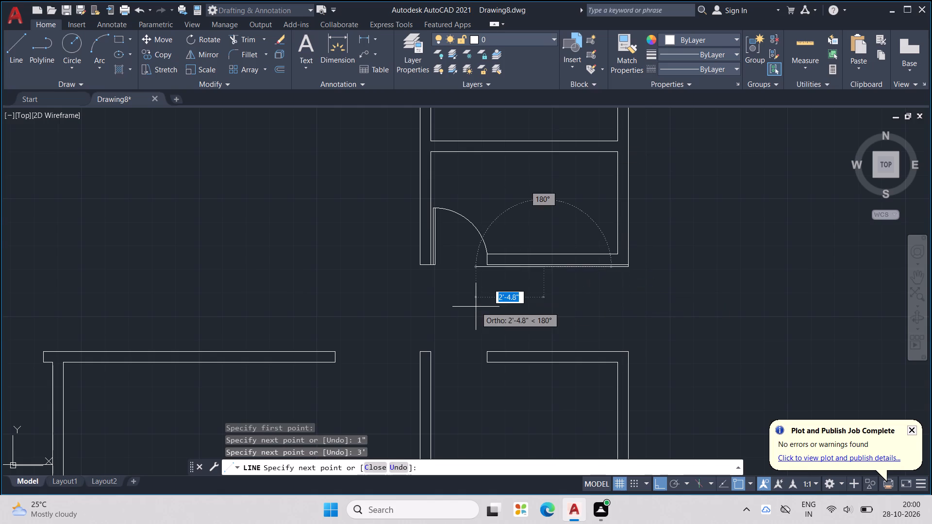
type("1\"")
key("Return")
scroll(641, 283, "up", 2)
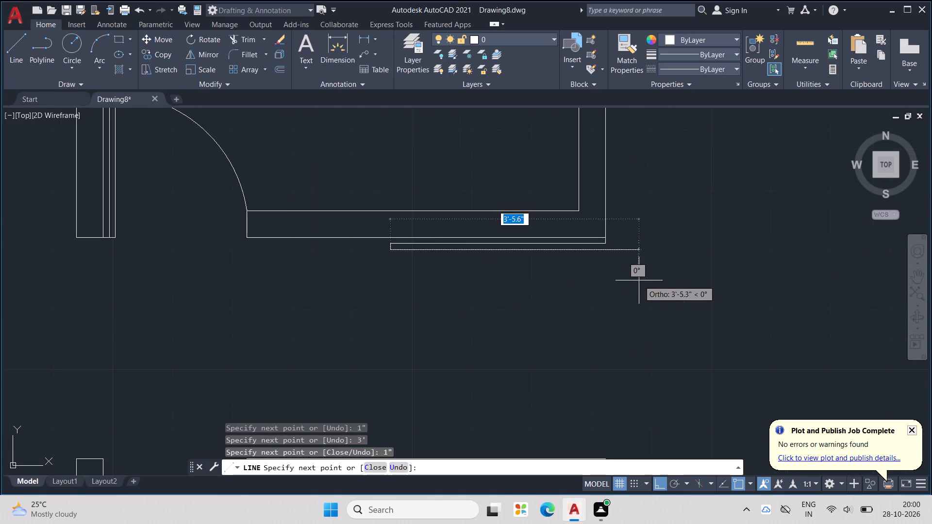
scroll(606, 264, "up", 1)
middle_click_drag(606, 264, 645, 355)
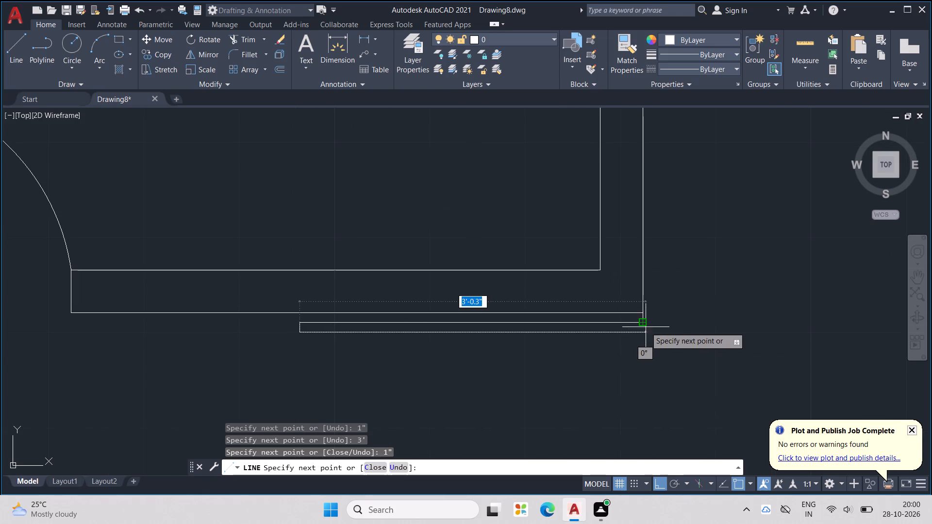
left_click(644, 334)
left_click(644, 322)
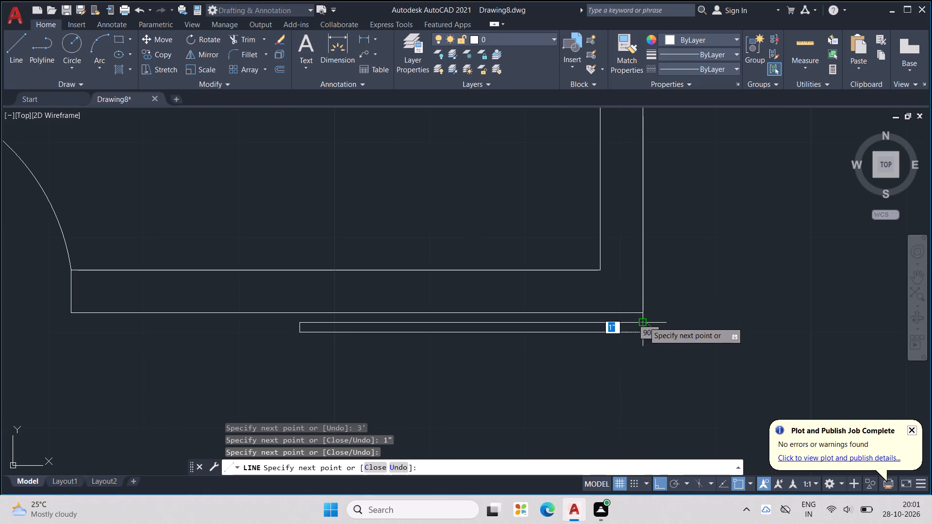
key("Escape")
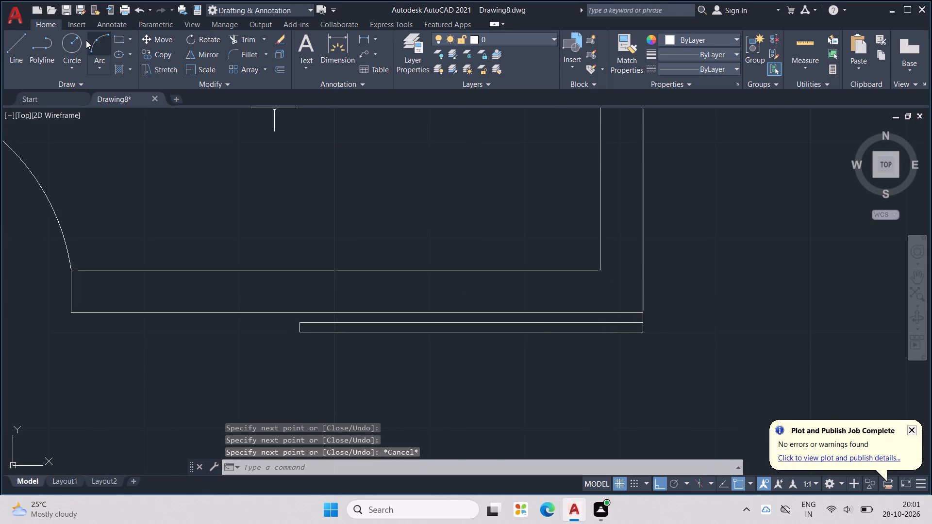
Draw this 3' leaf's door swing as a three-point arc from its inner end to the opposite jamb's outer corner.
left_click(85, 40)
left_click(91, 40)
middle_click_drag(329, 204, 499, 209)
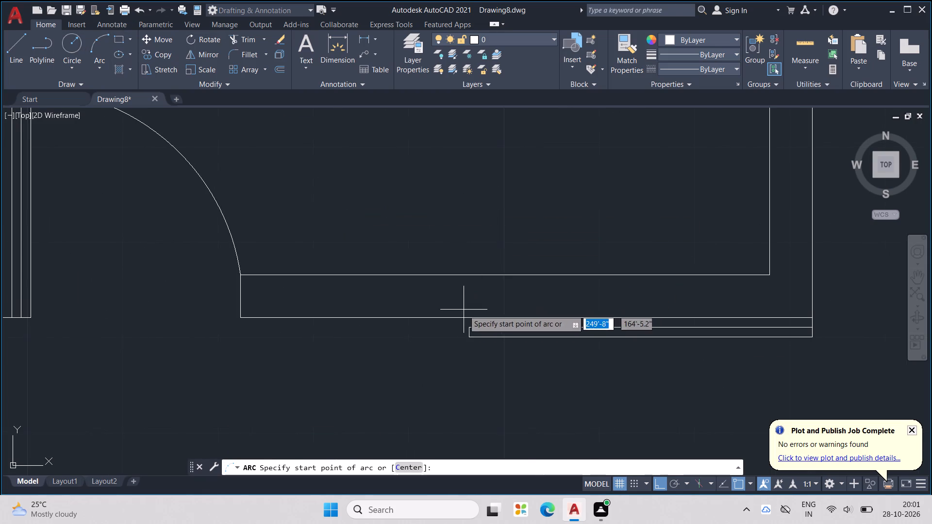
scroll(461, 317, "up", 2)
left_click(481, 343)
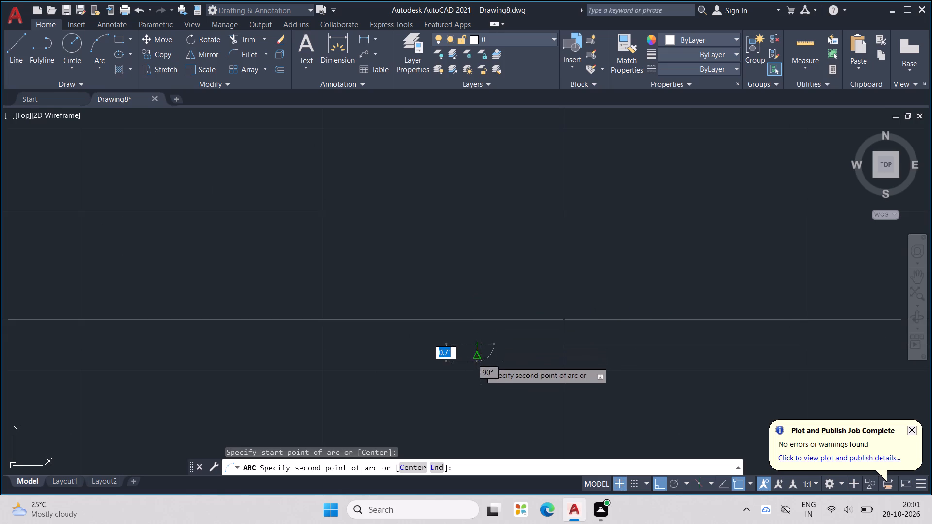
left_click(479, 368)
scroll(475, 356, "down", 3)
middle_click_drag(499, 363, 432, 199)
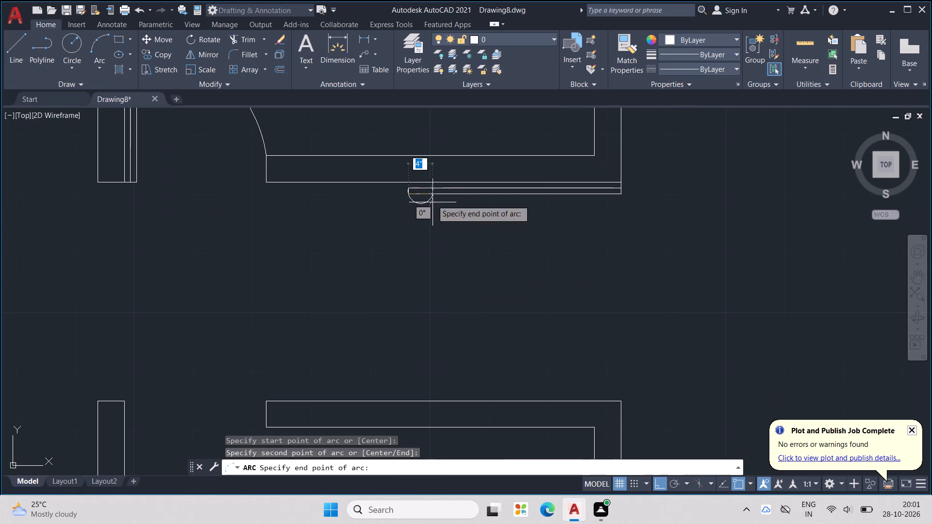
left_click(622, 402)
Draw a 1" by 3' door leaf inward from the left-hand exterior doorway's upper outer corner, along the underside of the partition.
scroll(626, 374, "down", 3)
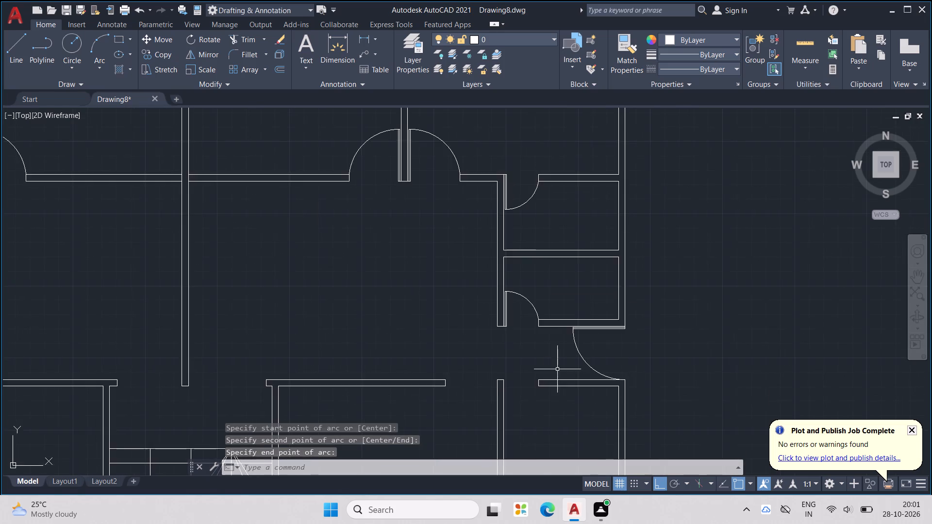
middle_click_drag(550, 365, 853, 305)
scroll(851, 303, "down", 2)
scroll(576, 276, "up", 1)
scroll(501, 296, "up", 2)
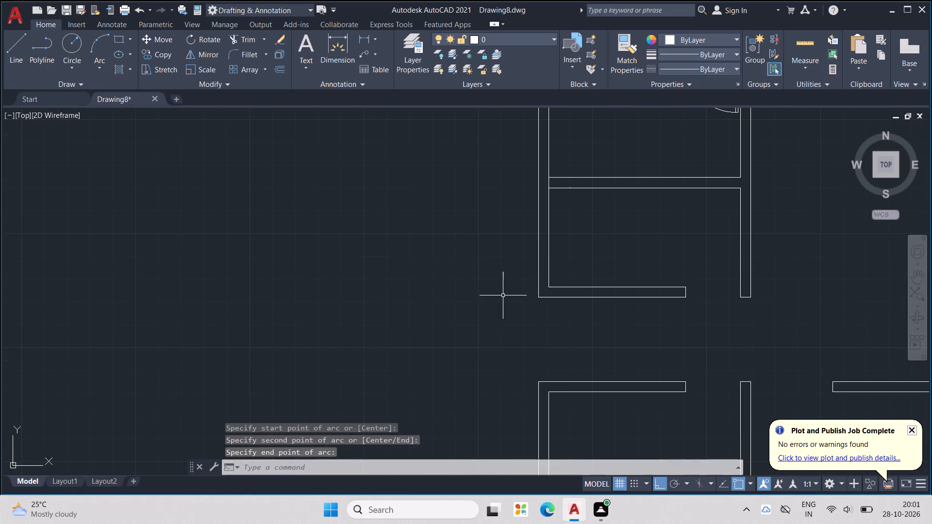
key("l")
key("Return")
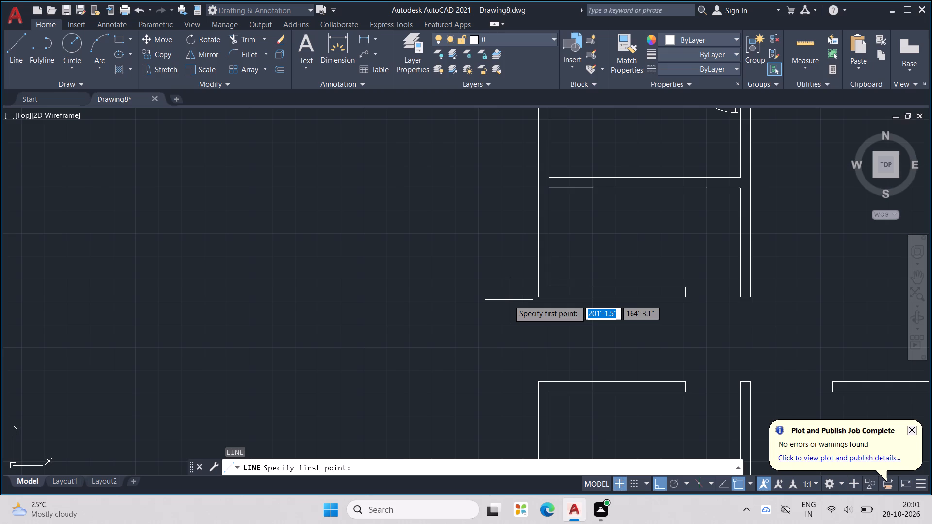
left_click(539, 299)
type("1\"")
key("Return")
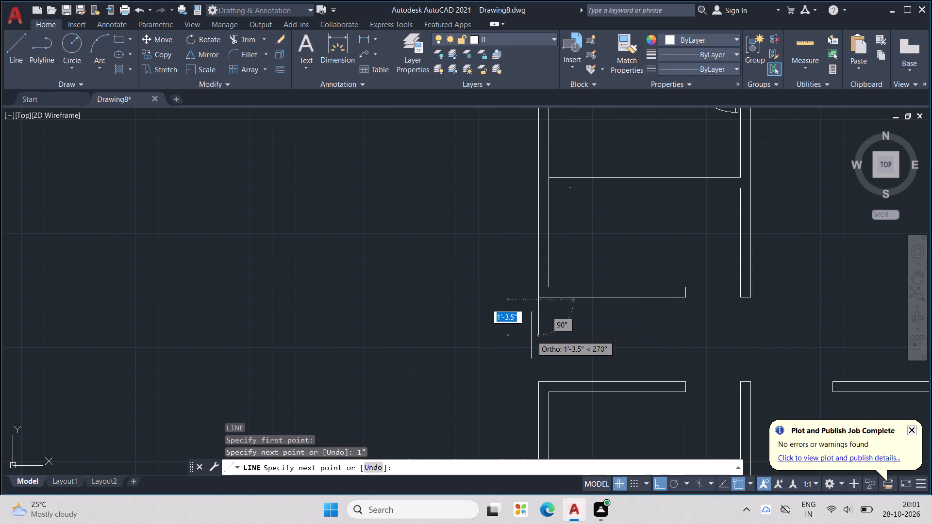
type("3'")
key("Return")
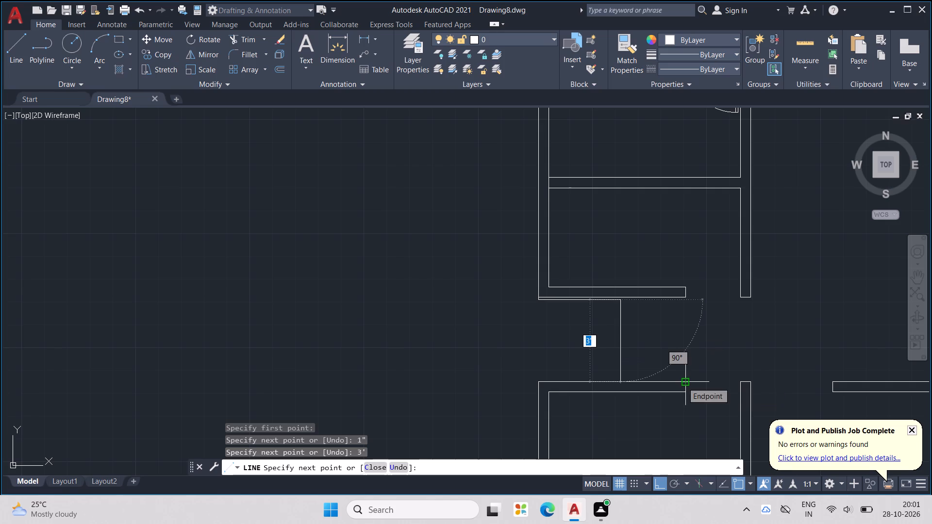
type("1\"")
key("Return")
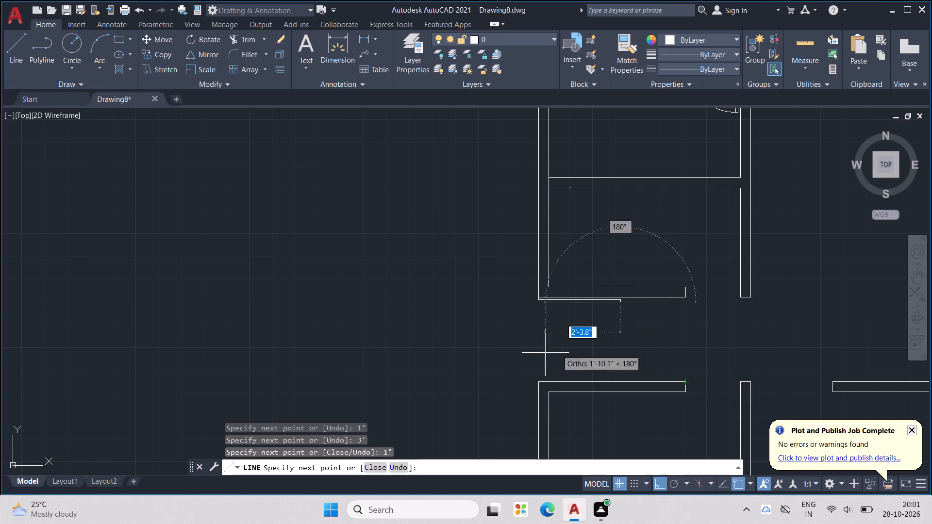
type("3'")
key("Return")
type("1\"")
key("Return")
key("Escape")
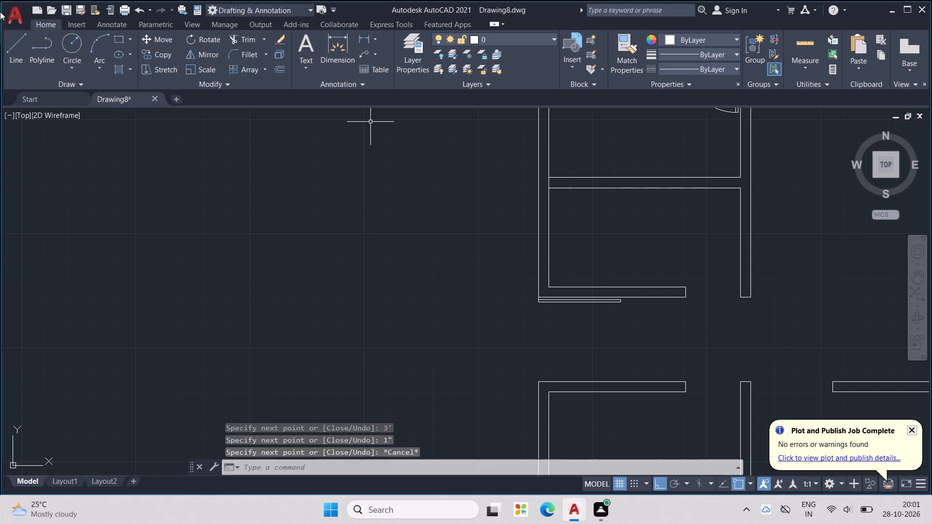
Draw the left-hand leaf's door swing as a three-point arc from its inner end to the opposite jamb near its outer corner.
left_click(101, 31)
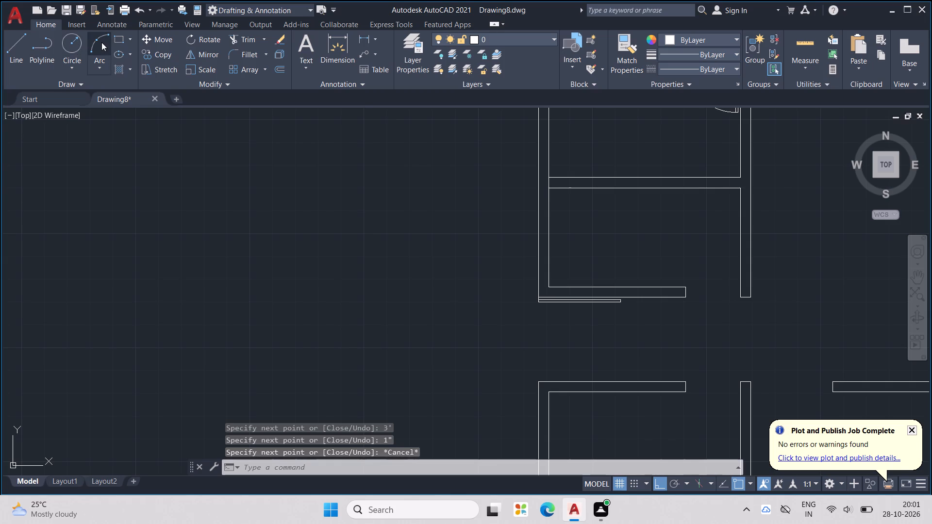
left_click(101, 43)
scroll(597, 311, "up", 1)
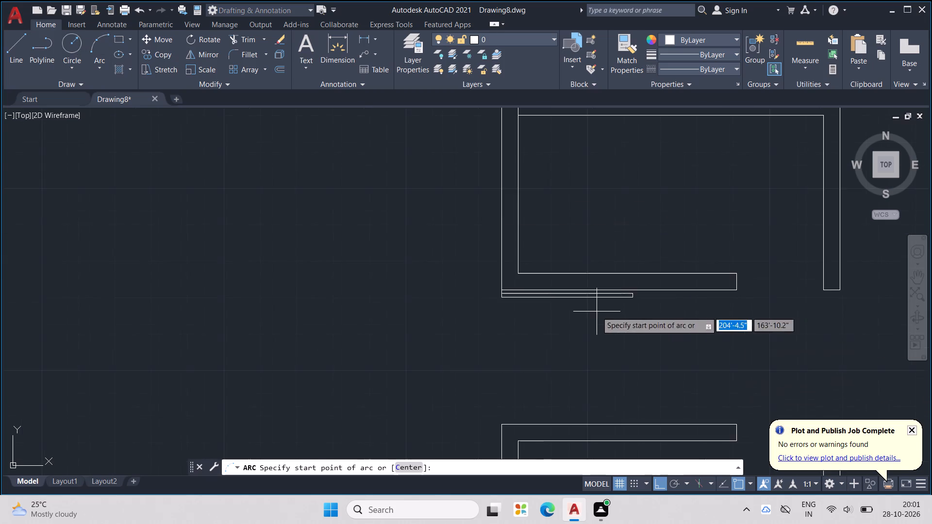
scroll(639, 299, "up", 3)
left_click(598, 279)
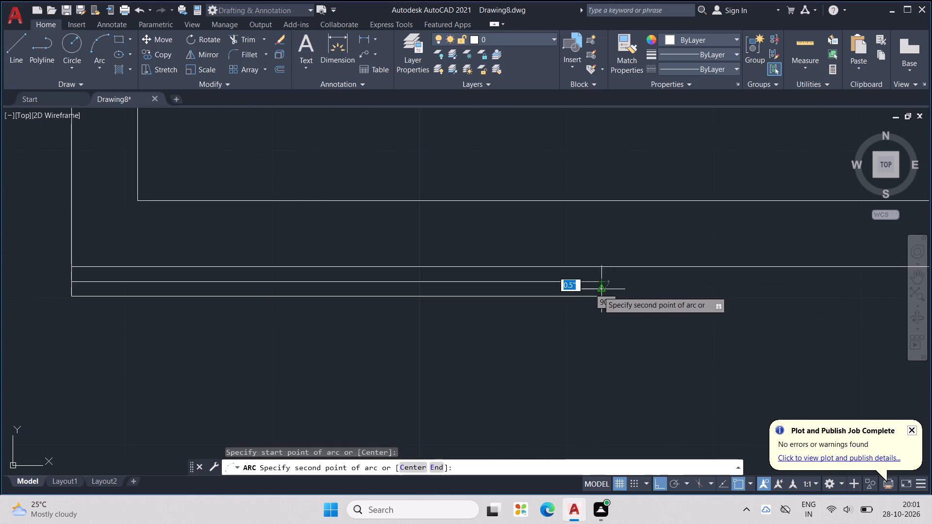
left_click(599, 297)
scroll(599, 297, "down", 3)
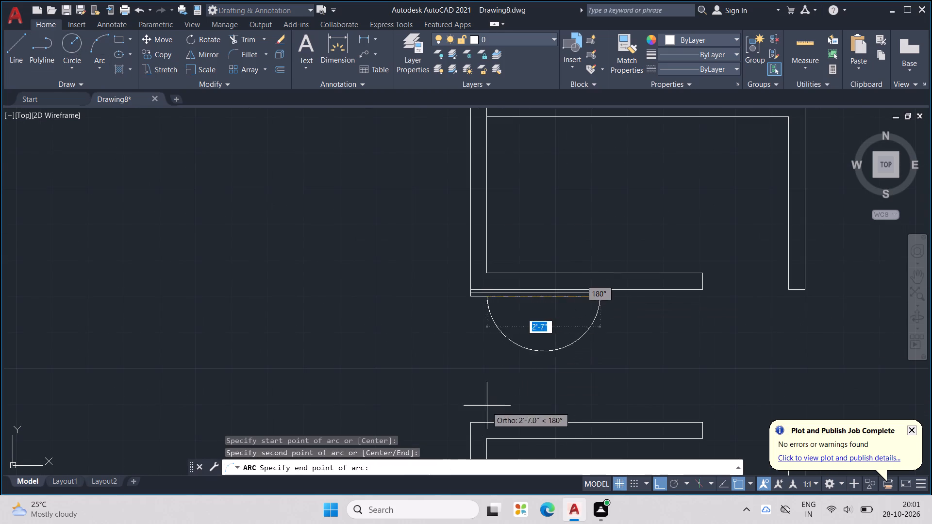
left_click(476, 423)
Draw a 1" by 2' door leaf upward from the lower inner corner of the wall end, in the small room above the left exterior doorway.
scroll(543, 383, "down", 3)
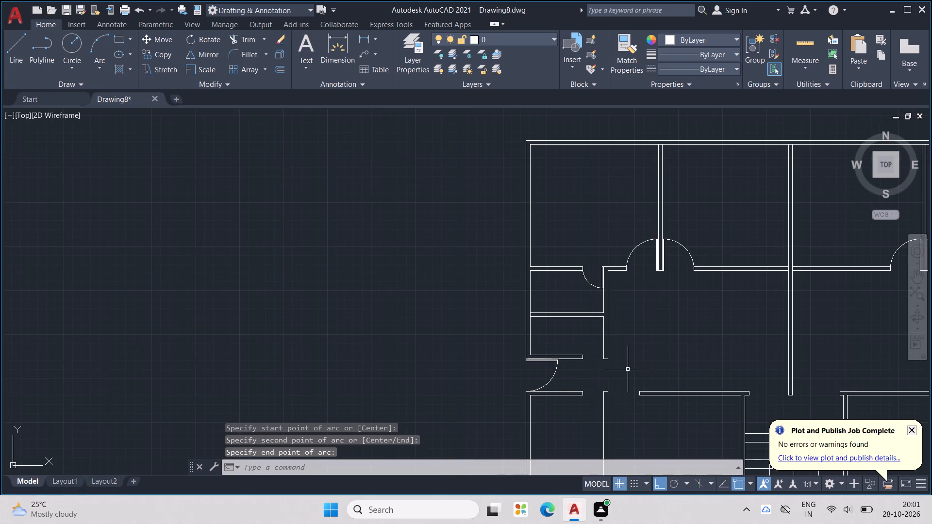
middle_click_drag(631, 367, 516, 255)
scroll(515, 255, "down", 2)
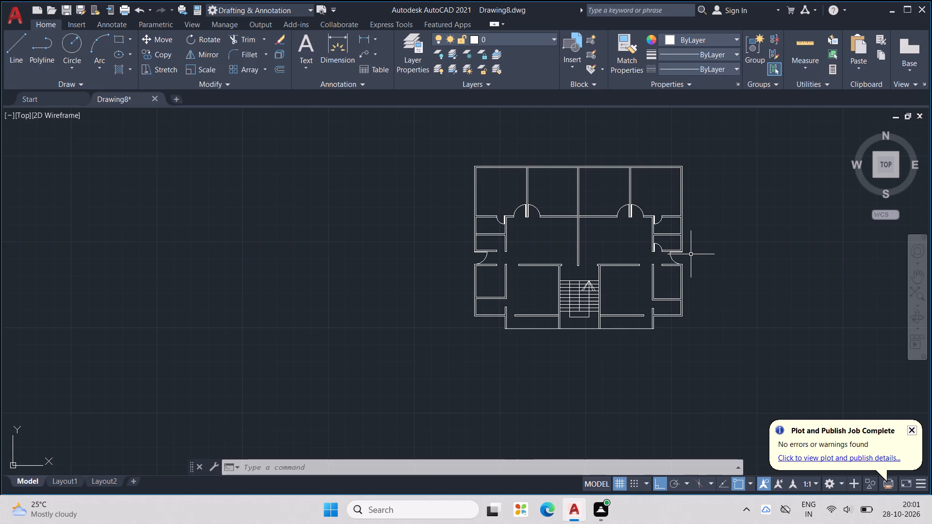
scroll(554, 210, "up", 2)
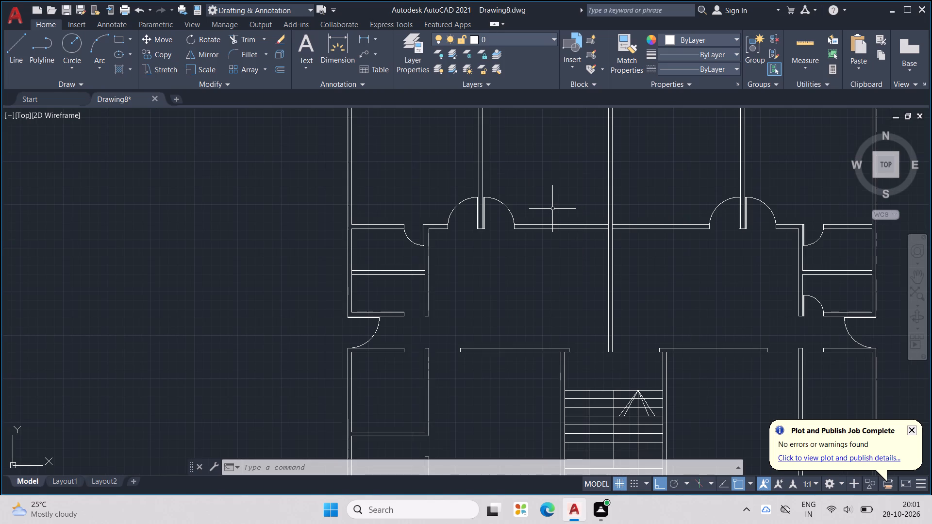
key("Escape")
key("Escape")
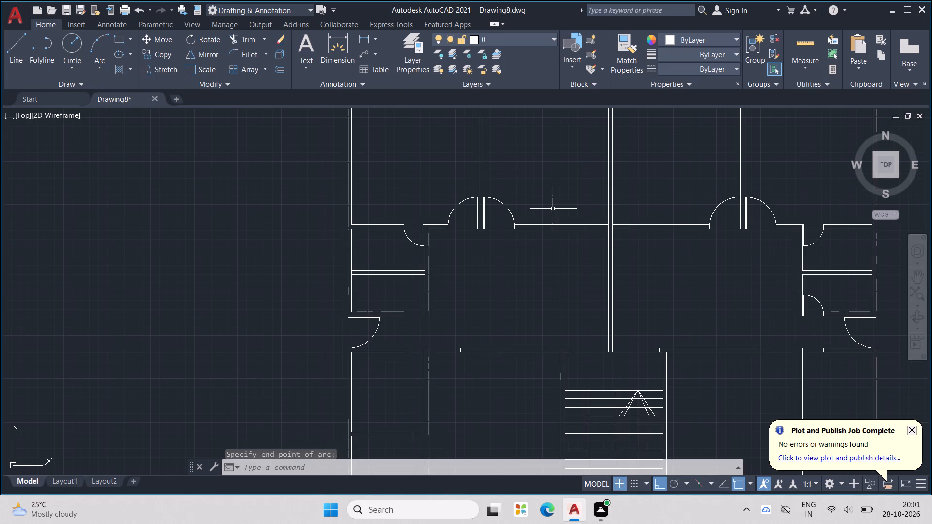
key("l")
key("Return")
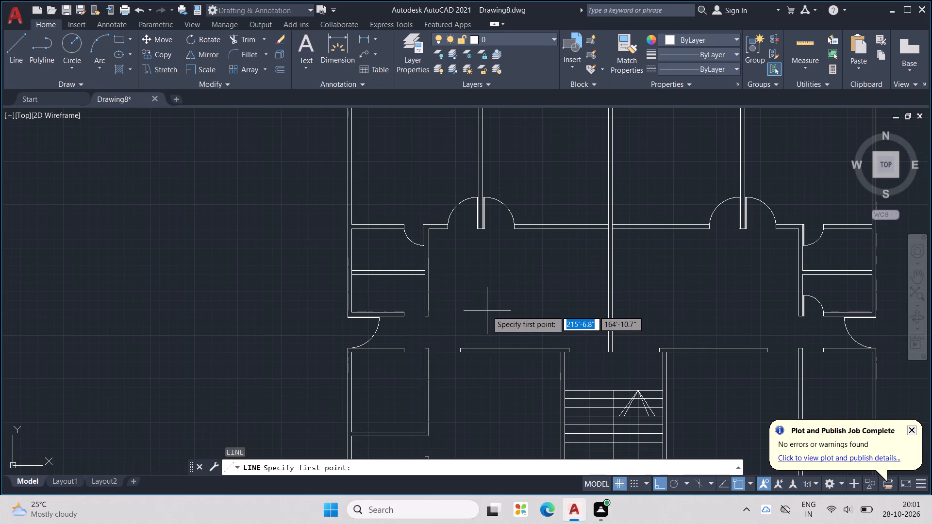
scroll(449, 310, "up", 1)
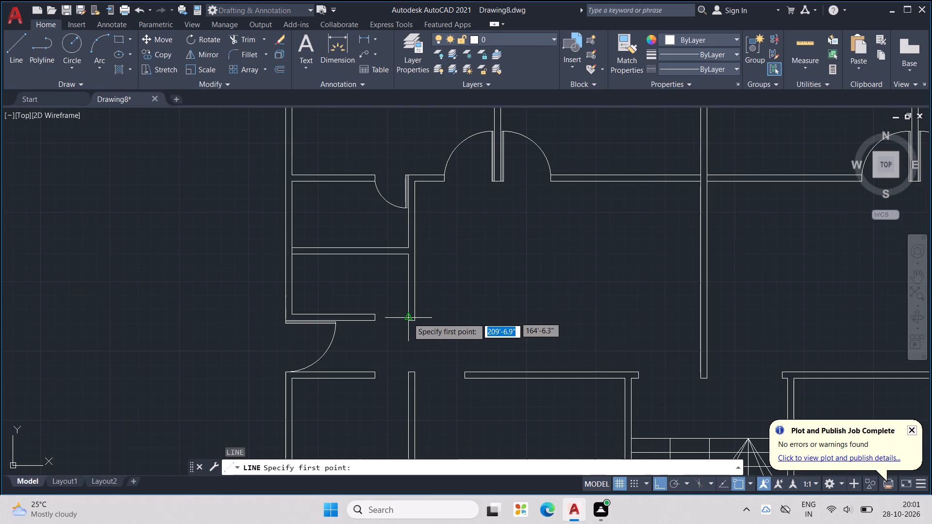
scroll(408, 322, "up", 2)
middle_click_drag(408, 322, 521, 352)
left_click(521, 352)
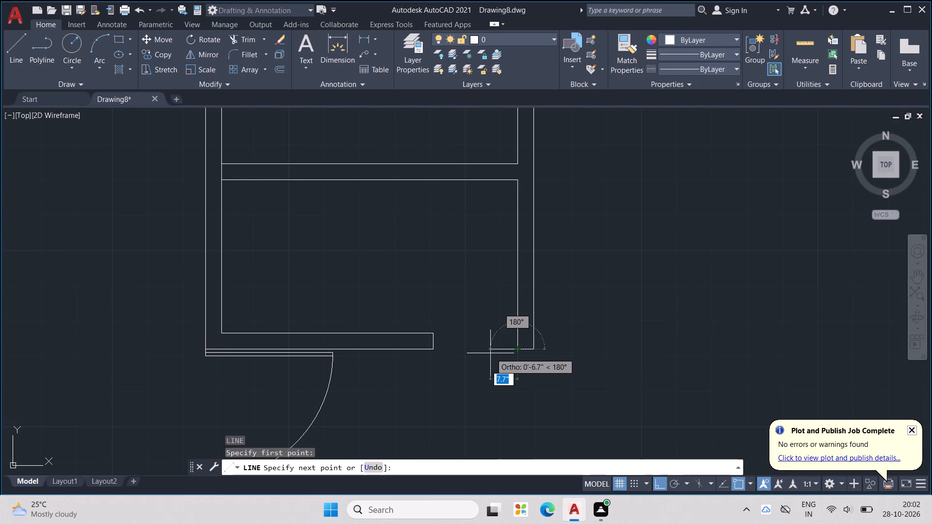
type("1\"")
key("Return")
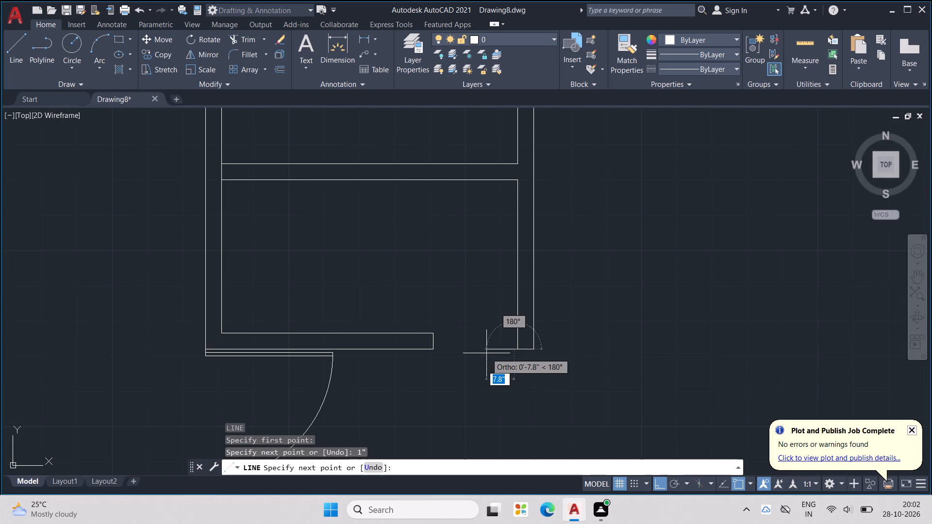
type("2'")
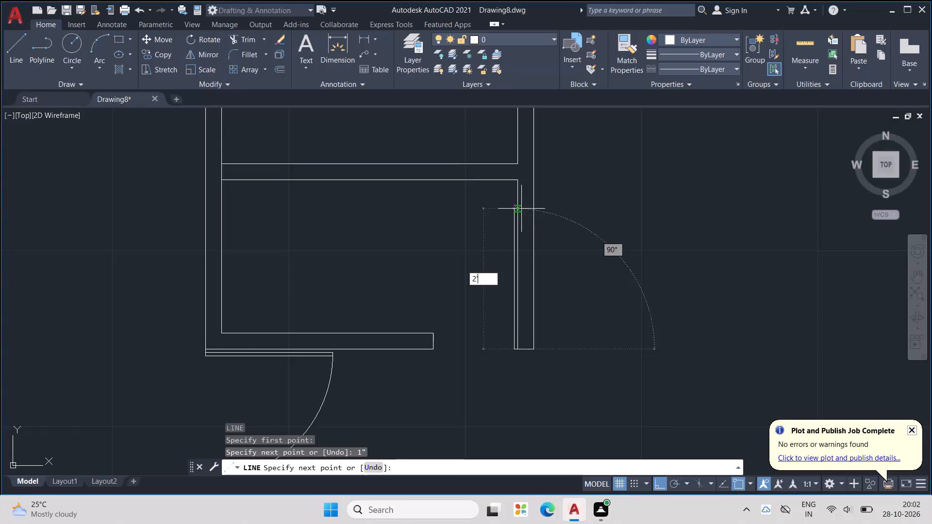
key("Return")
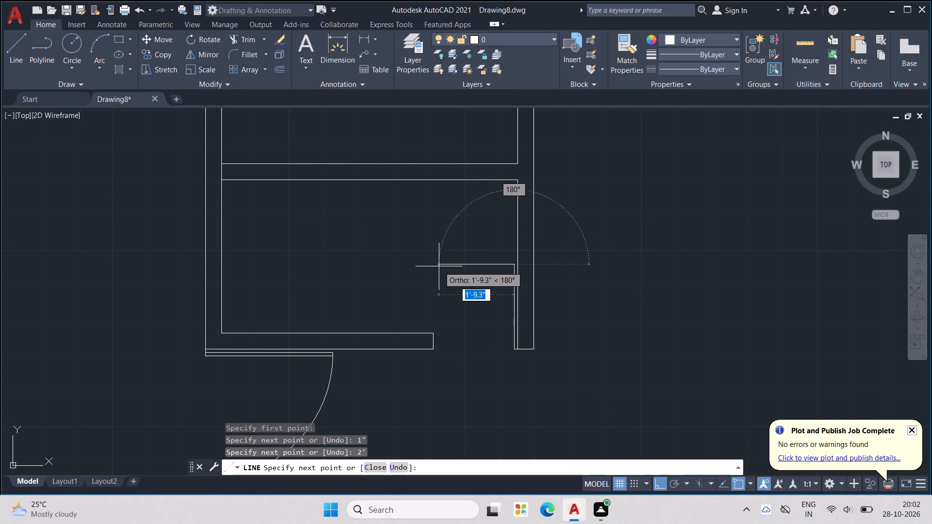
type("1\"")
key("Return")
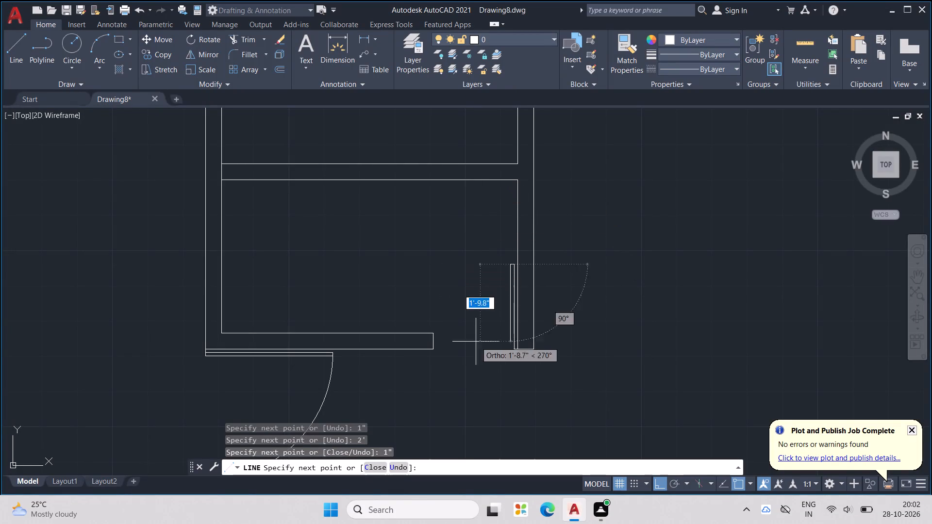
scroll(507, 368, "up", 2)
middle_click_drag(520, 341, 541, 446)
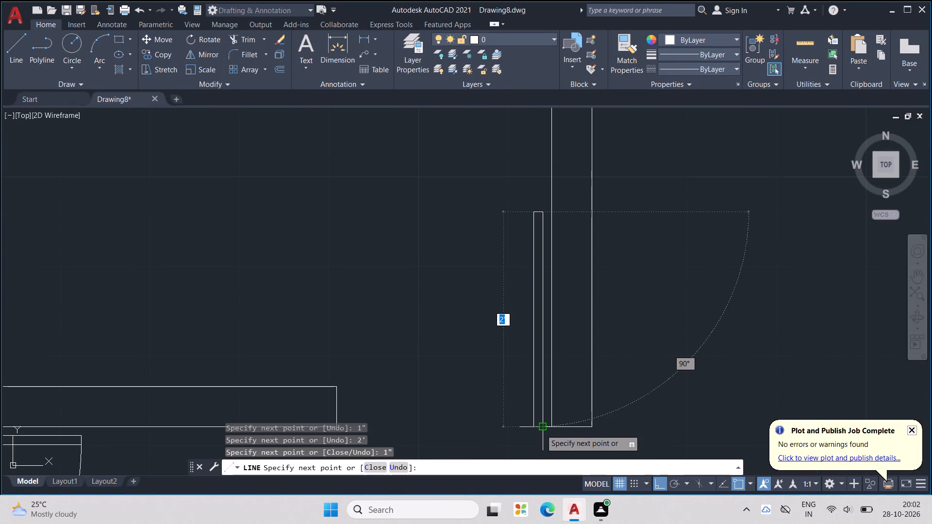
left_click(525, 429)
left_click(543, 429)
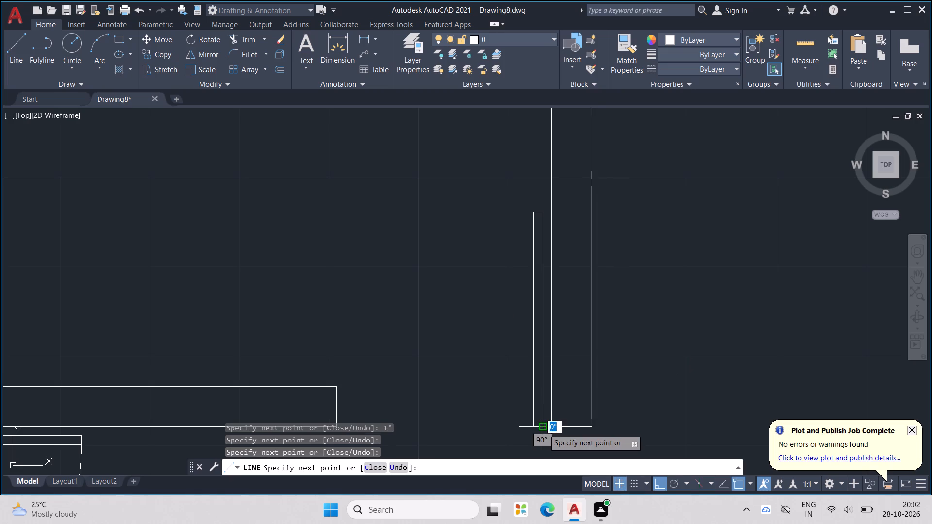
key("Escape")
key("Escape")
key("Escape")
Draw this 2' leaf's door swing as a three-point arc across its top end to the opposite partition end's upper corner.
left_click(94, 41)
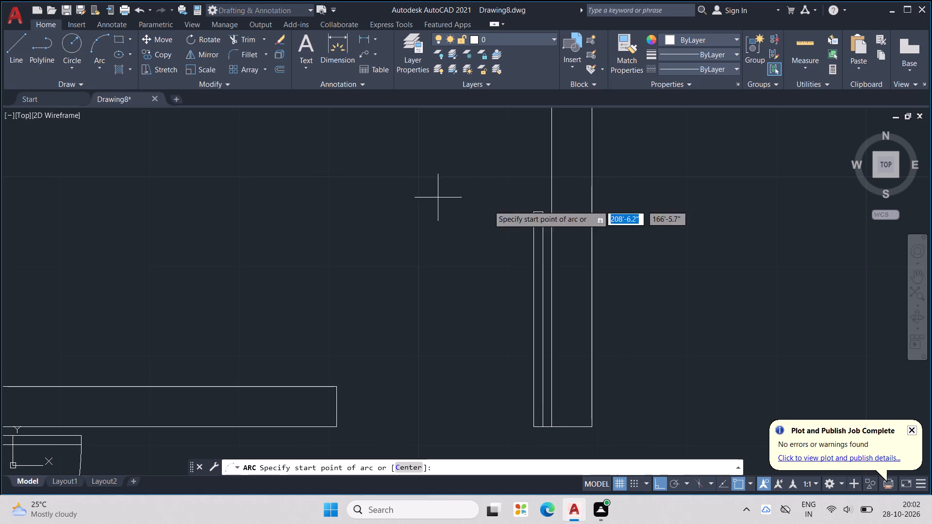
scroll(553, 213, "up", 2)
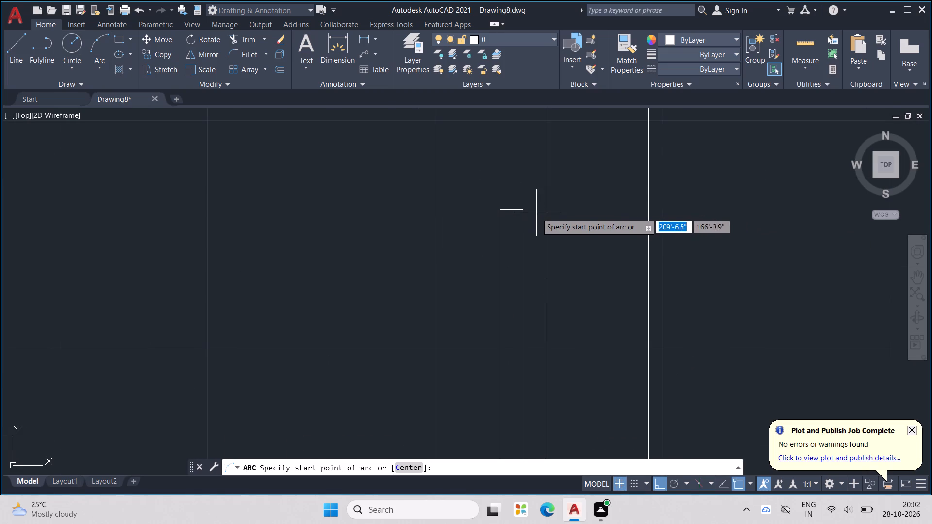
left_click(522, 211)
left_click(505, 208)
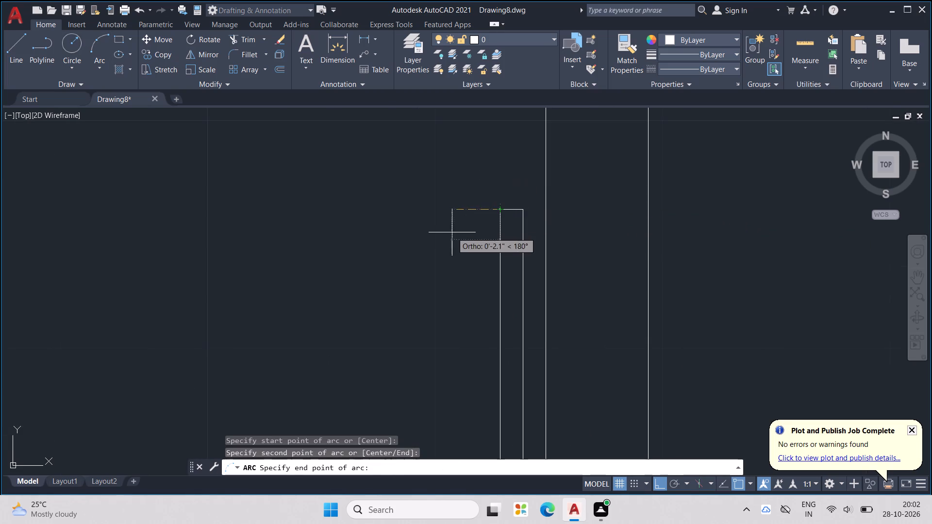
middle_click_drag(450, 233, 603, 213)
scroll(605, 213, "down", 2)
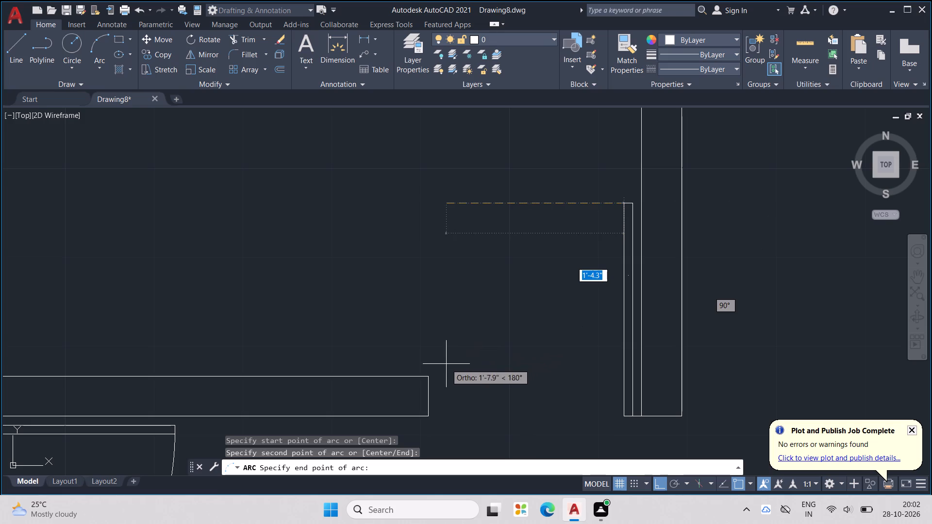
left_click(430, 378)
Draw a 1" by 2' door leaf downward from the upper inner corner of the wall end, in the room below the left exterior doorway.
scroll(499, 336, "down", 2)
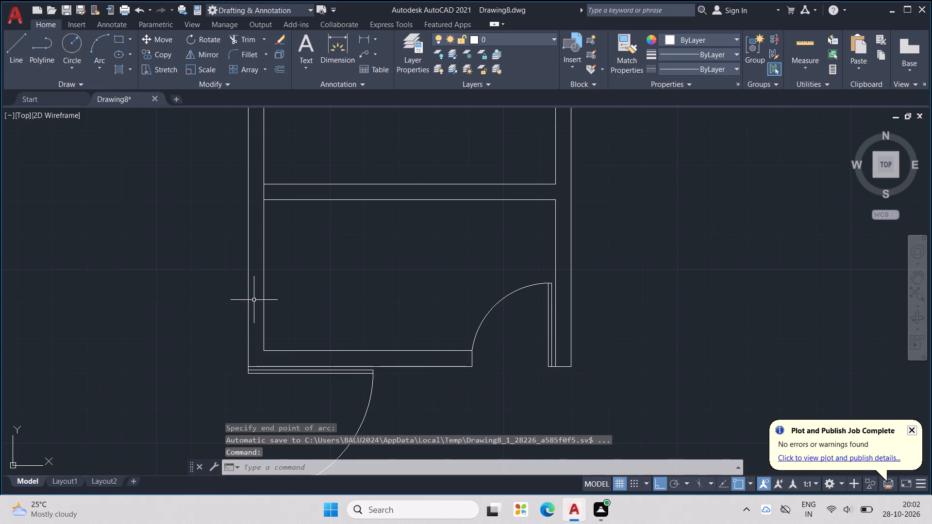
scroll(254, 300, "down", 3)
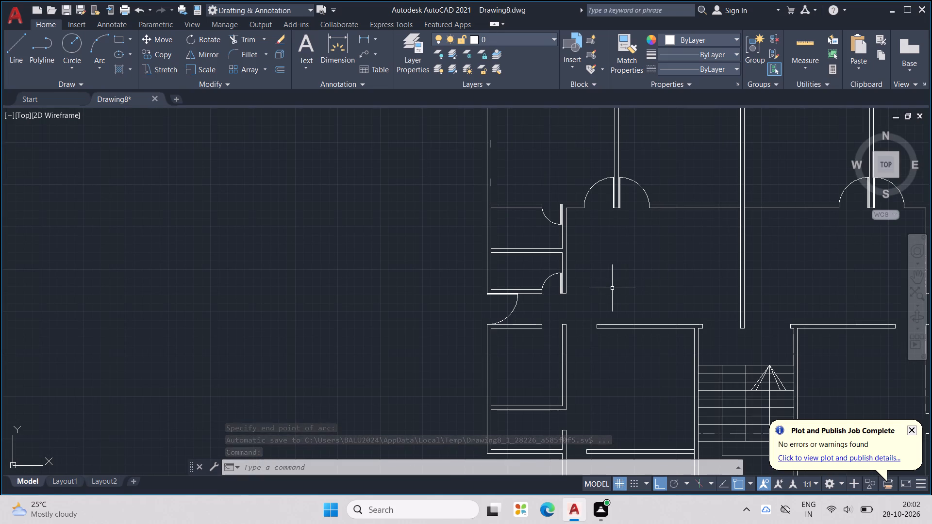
scroll(603, 294, "up", 1)
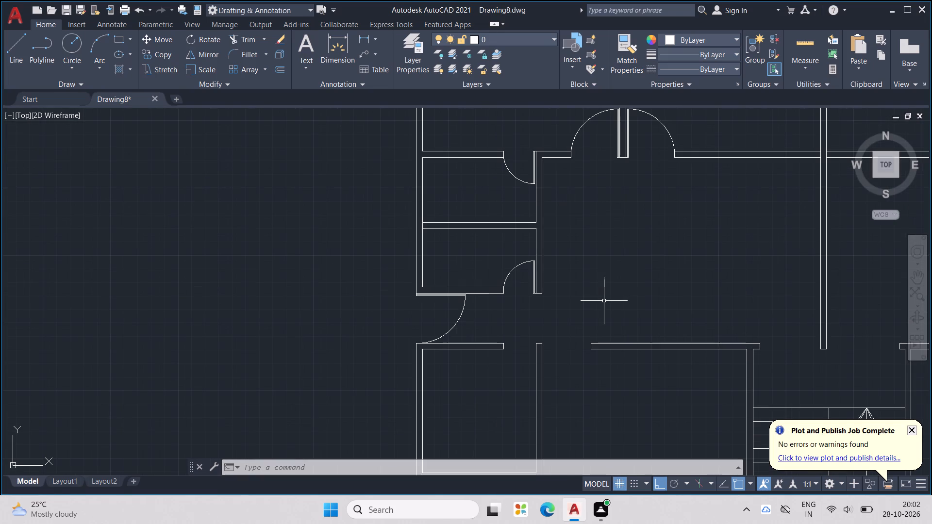
key("Escape")
key("Escape")
key("l")
key("Return")
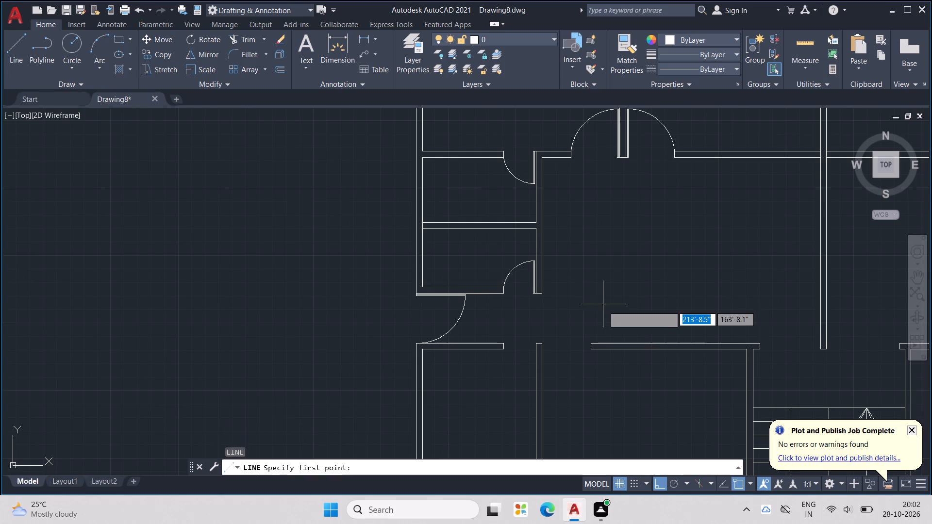
scroll(516, 330, "up", 2)
left_click(558, 362)
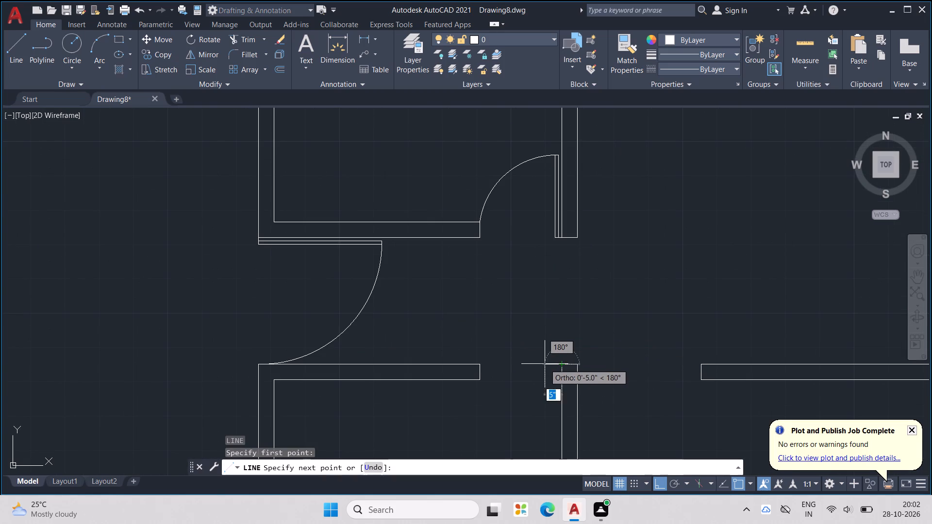
type("1\"")
key("Return")
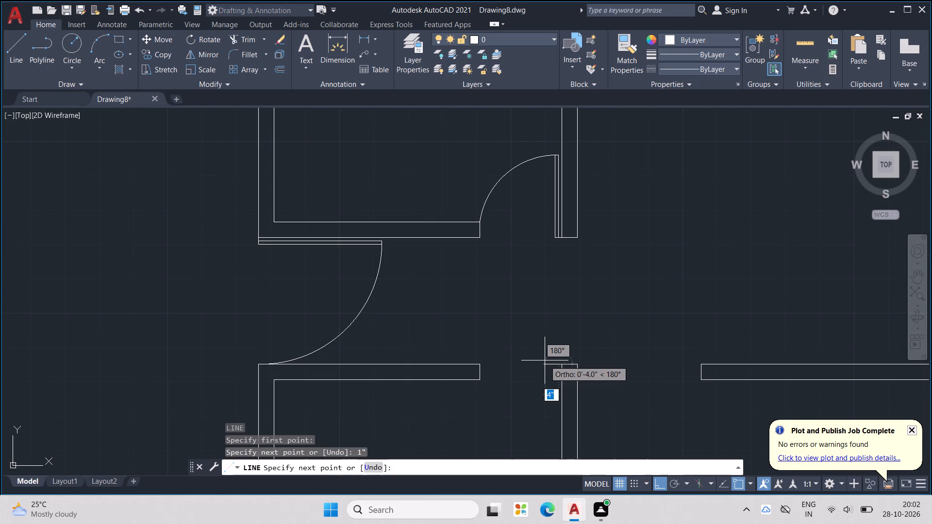
middle_click_drag(548, 350, 537, 219)
scroll(537, 219, "down", 1)
type("2'")
key("Return")
type("1\"")
key("Return")
scroll(540, 264, "up", 1)
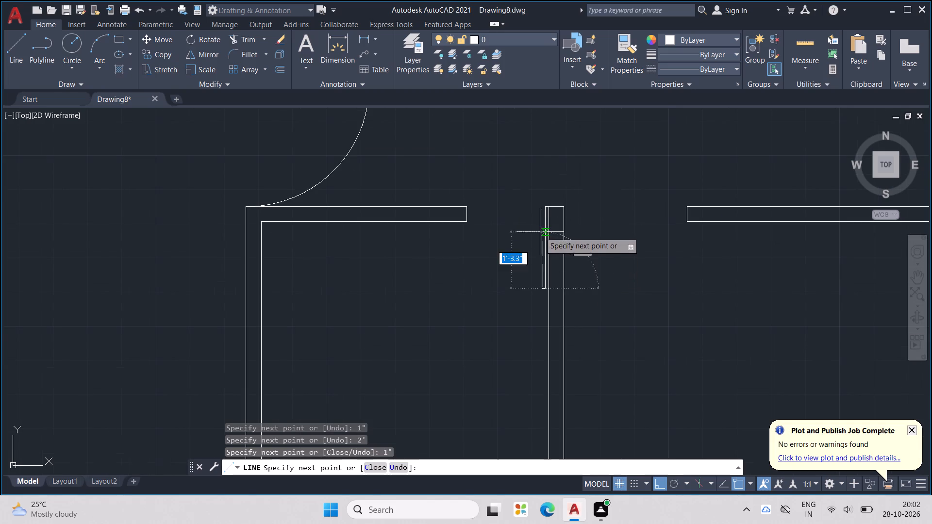
type("2'")
key("Return")
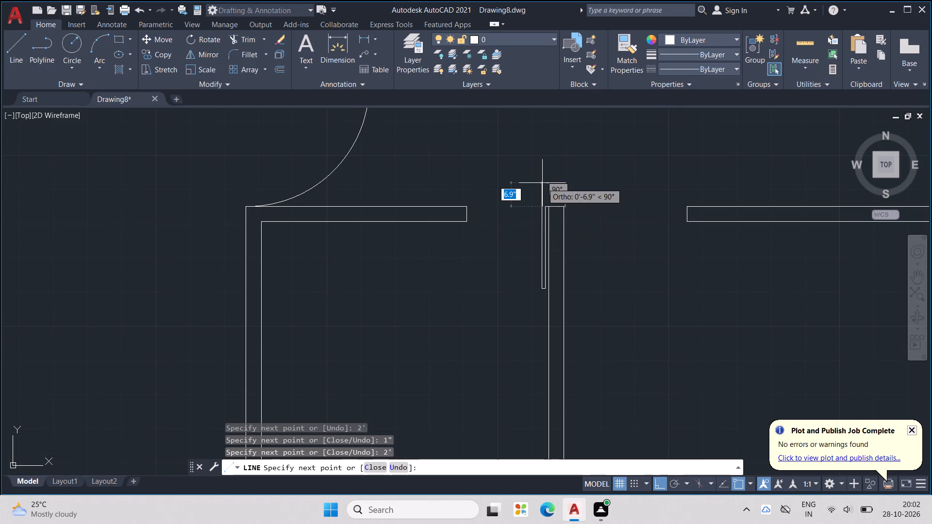
type("1\"")
key("Return")
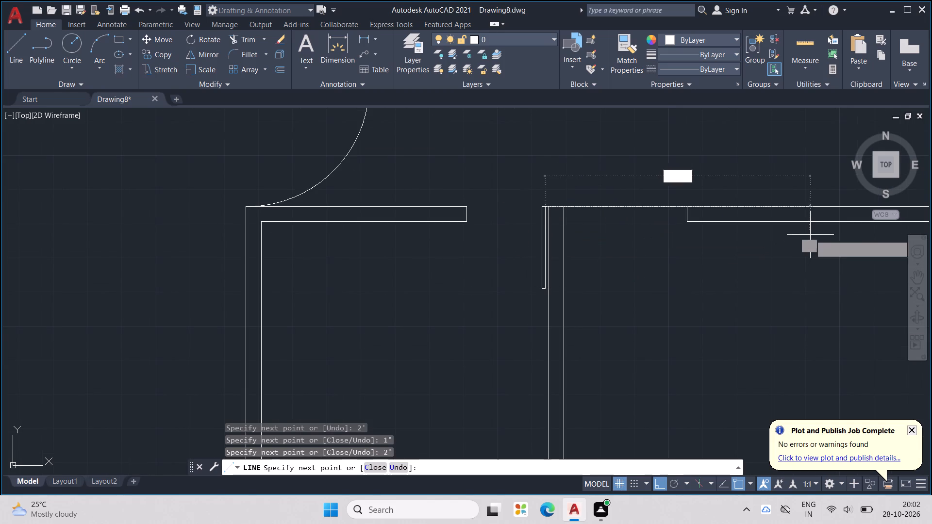
key("Escape")
Draw this lower room's door swing as a three-point arc across the leaf's bottom end to the opposite partition end's lower corner.
left_click(100, 35)
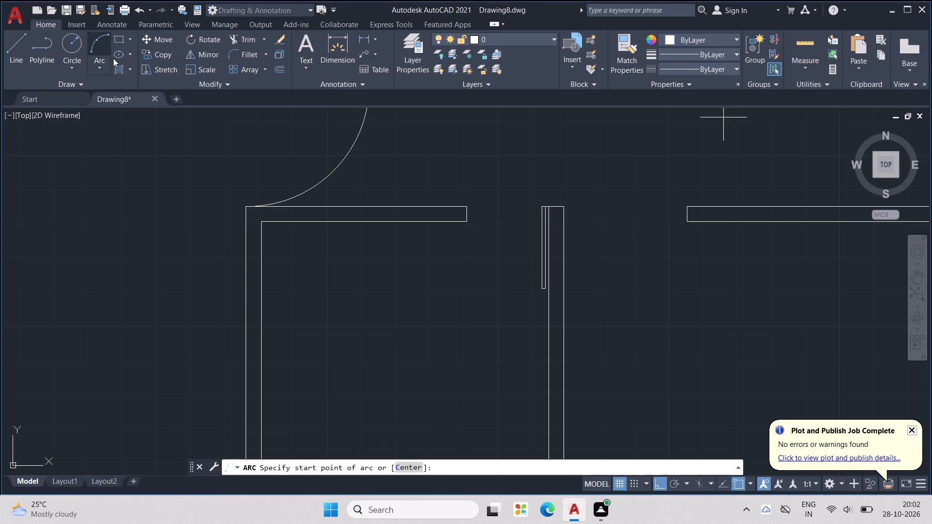
scroll(559, 289, "up", 2)
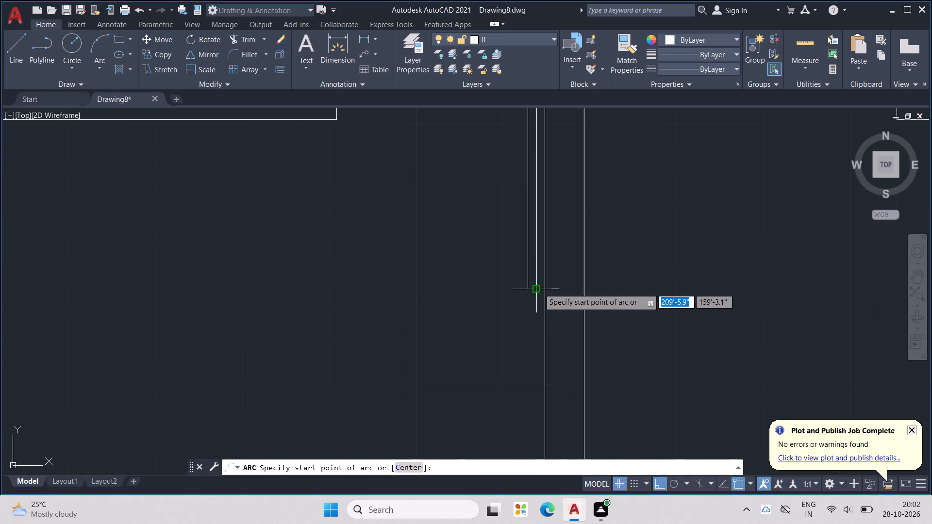
left_click(539, 288)
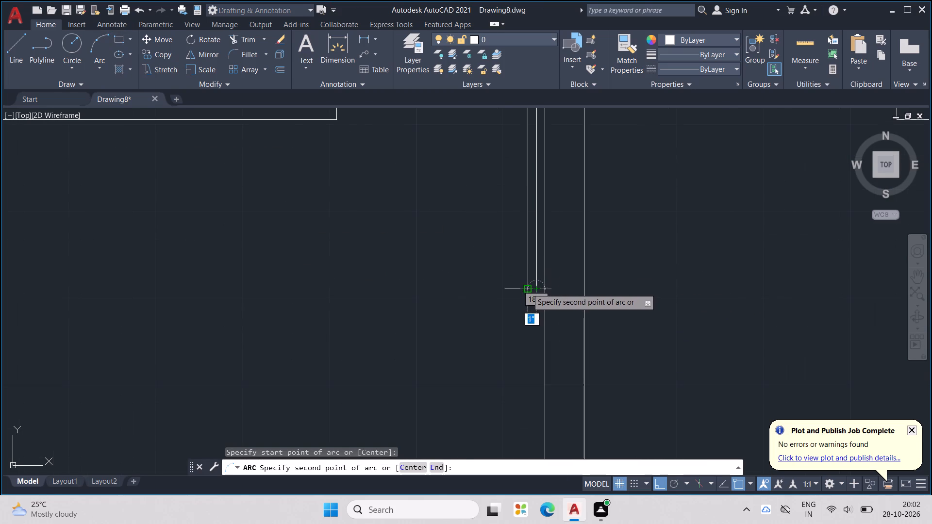
left_click(527, 288)
scroll(422, 262, "down", 2)
left_click(385, 208)
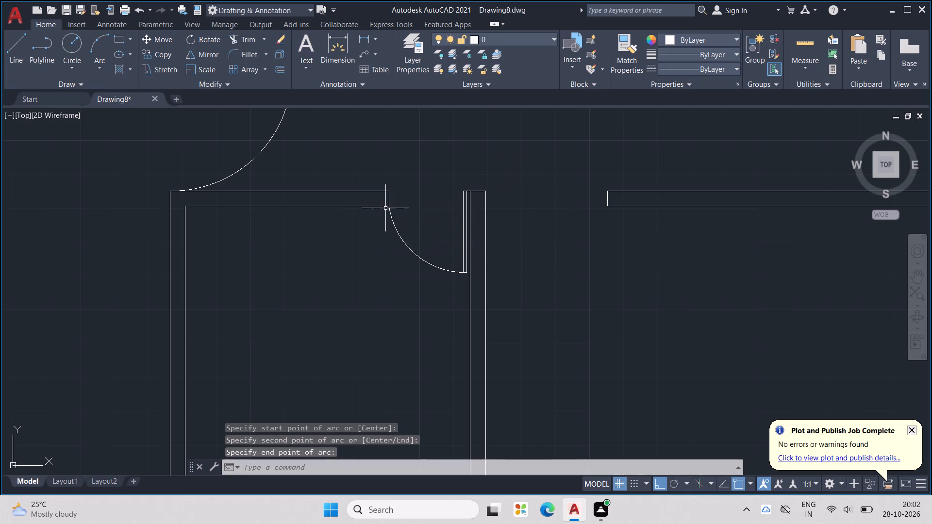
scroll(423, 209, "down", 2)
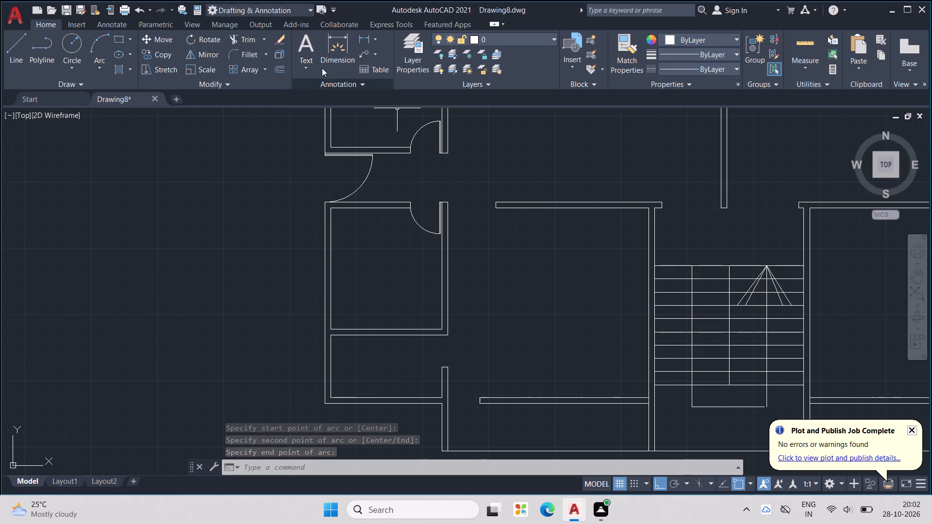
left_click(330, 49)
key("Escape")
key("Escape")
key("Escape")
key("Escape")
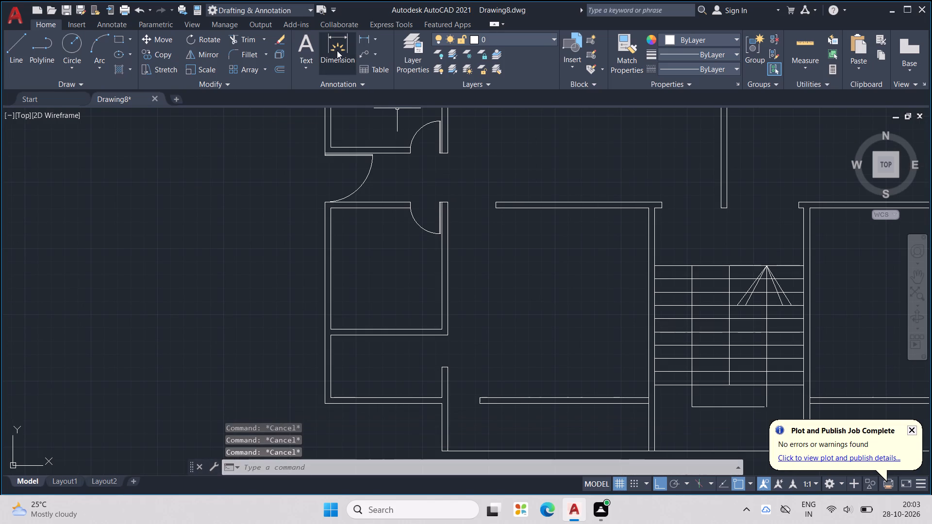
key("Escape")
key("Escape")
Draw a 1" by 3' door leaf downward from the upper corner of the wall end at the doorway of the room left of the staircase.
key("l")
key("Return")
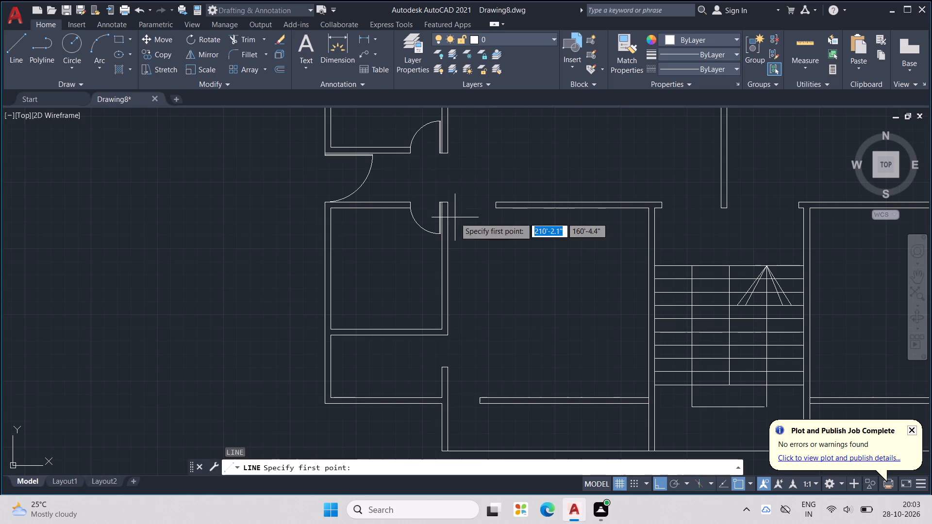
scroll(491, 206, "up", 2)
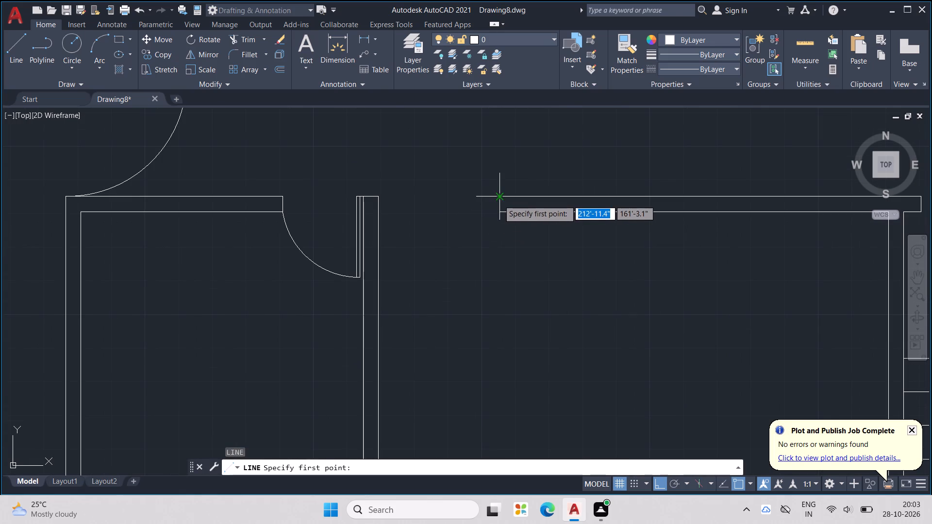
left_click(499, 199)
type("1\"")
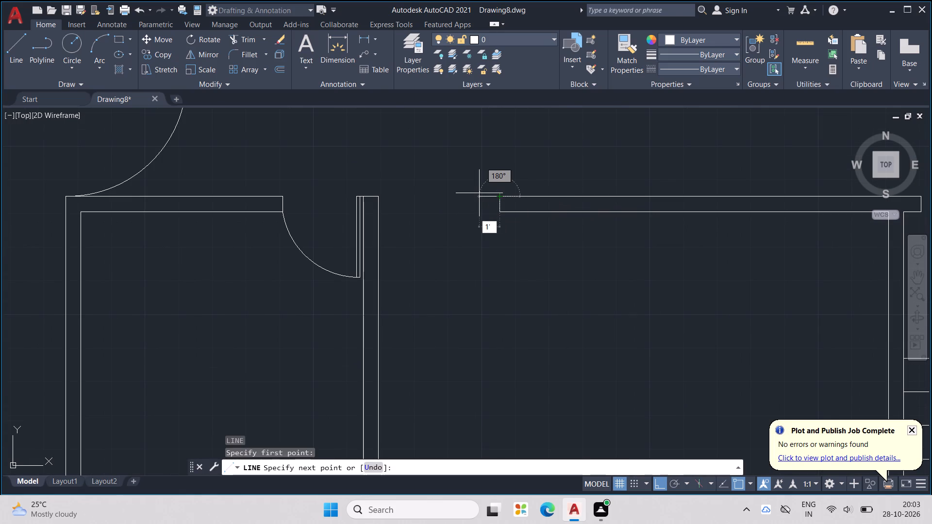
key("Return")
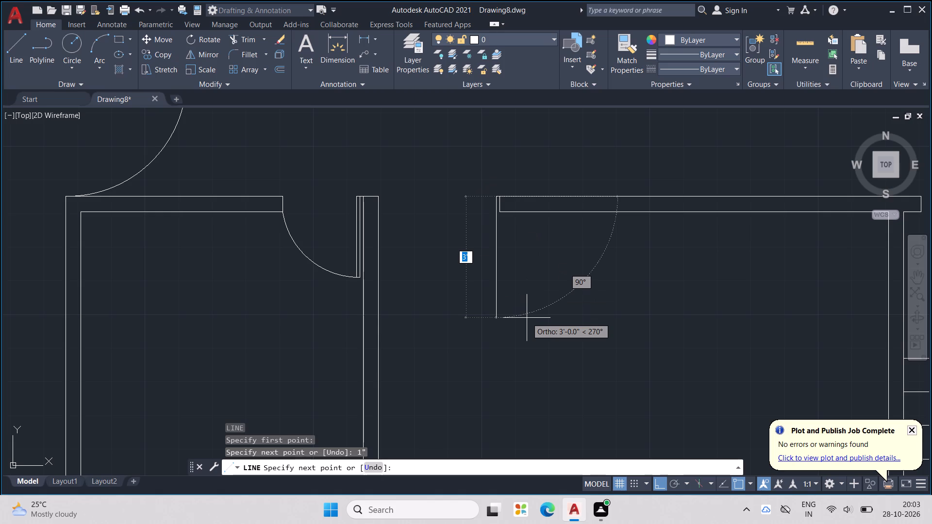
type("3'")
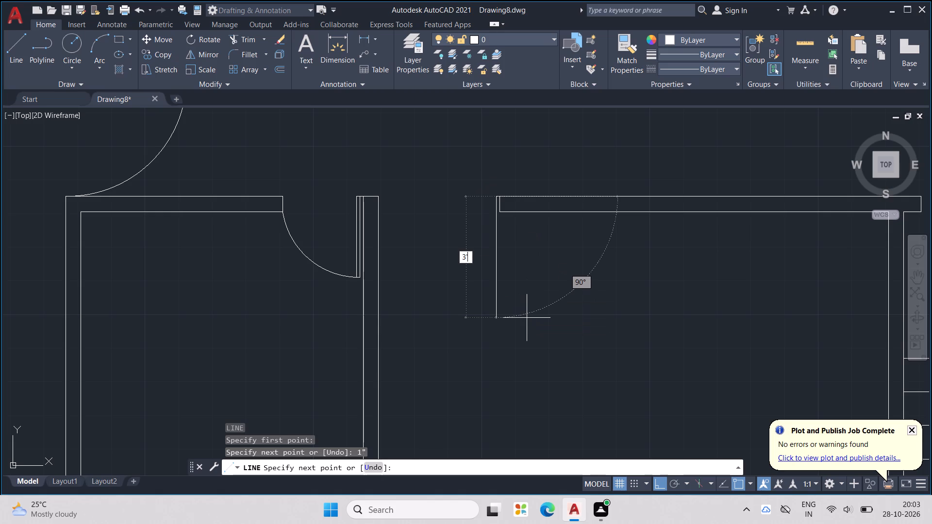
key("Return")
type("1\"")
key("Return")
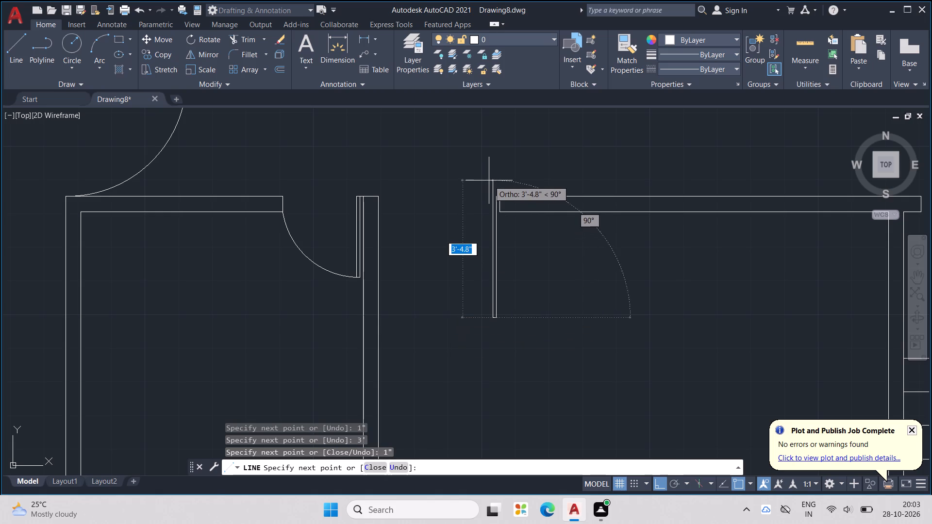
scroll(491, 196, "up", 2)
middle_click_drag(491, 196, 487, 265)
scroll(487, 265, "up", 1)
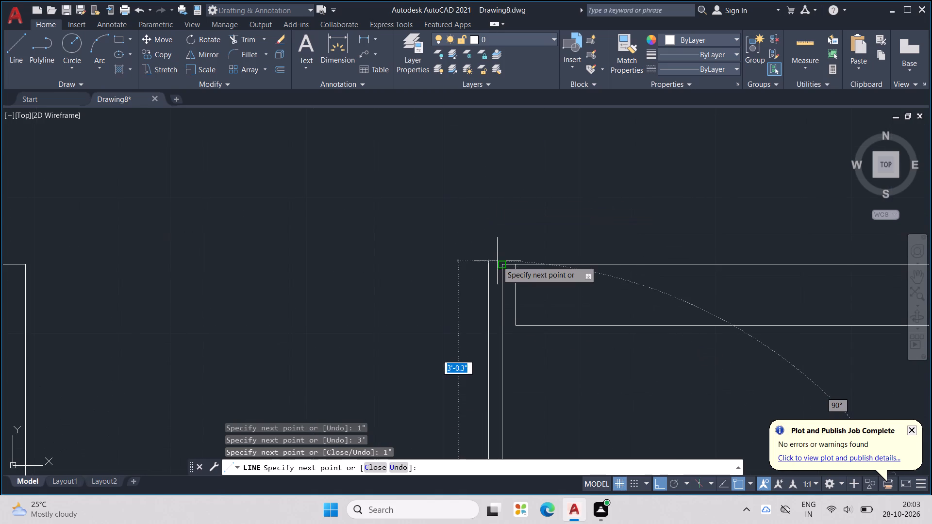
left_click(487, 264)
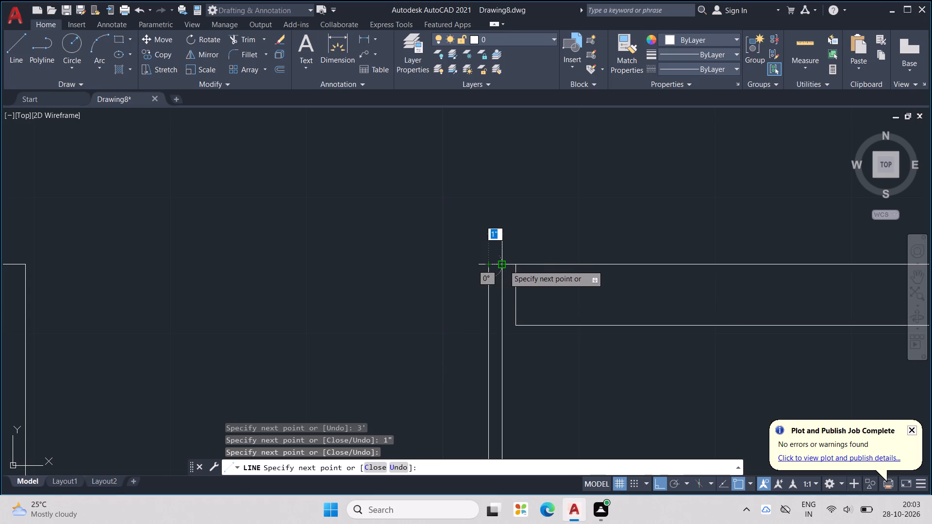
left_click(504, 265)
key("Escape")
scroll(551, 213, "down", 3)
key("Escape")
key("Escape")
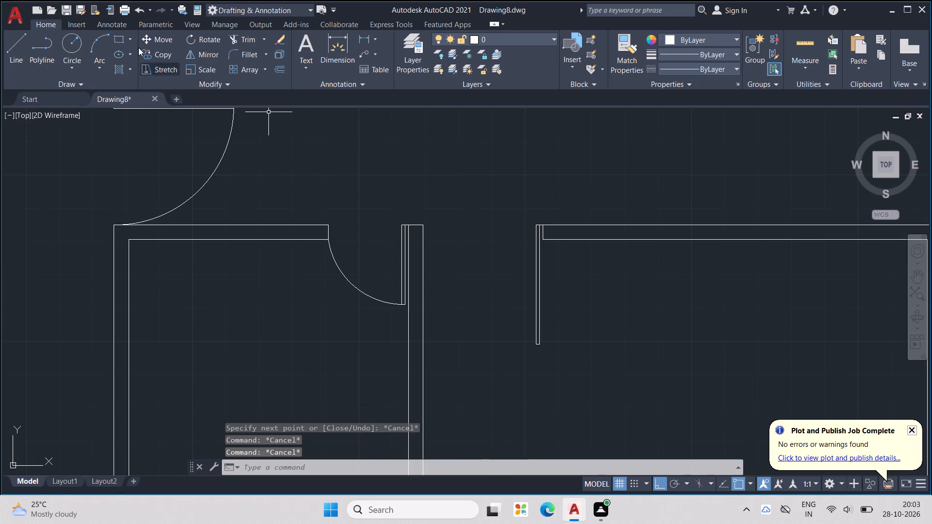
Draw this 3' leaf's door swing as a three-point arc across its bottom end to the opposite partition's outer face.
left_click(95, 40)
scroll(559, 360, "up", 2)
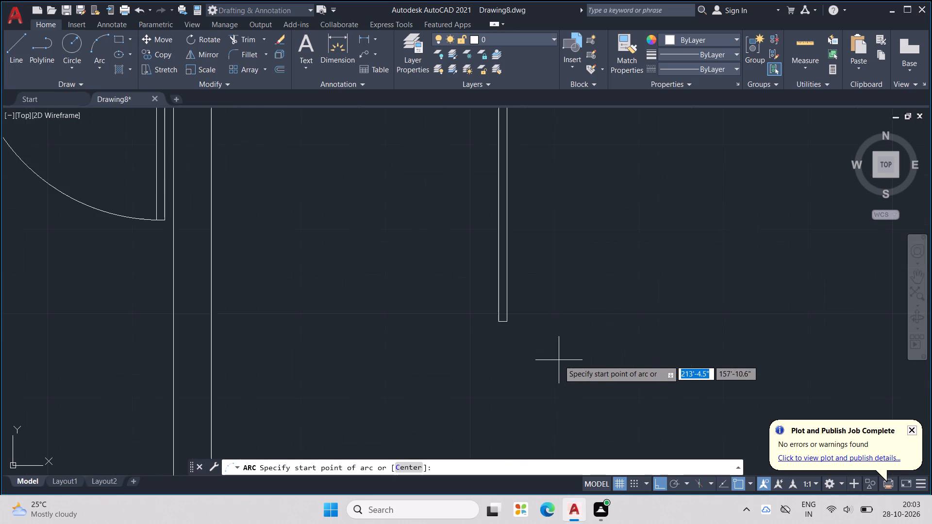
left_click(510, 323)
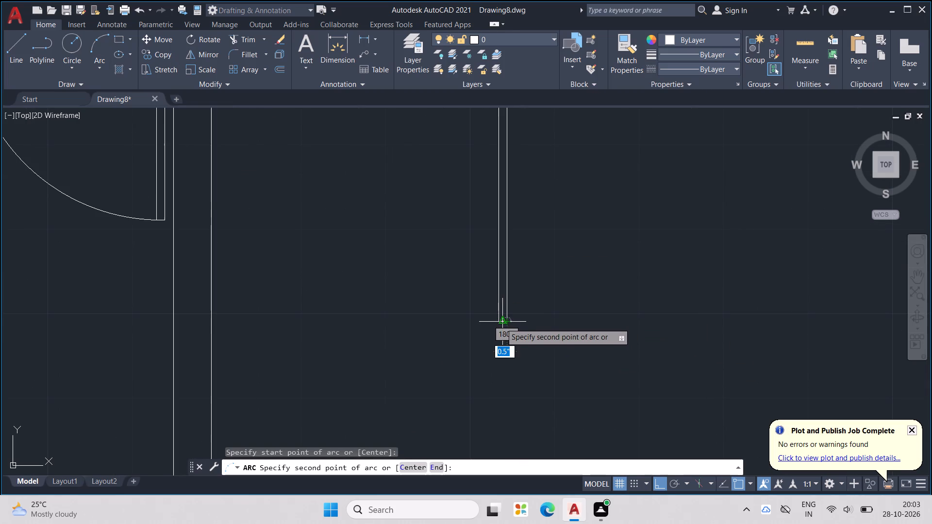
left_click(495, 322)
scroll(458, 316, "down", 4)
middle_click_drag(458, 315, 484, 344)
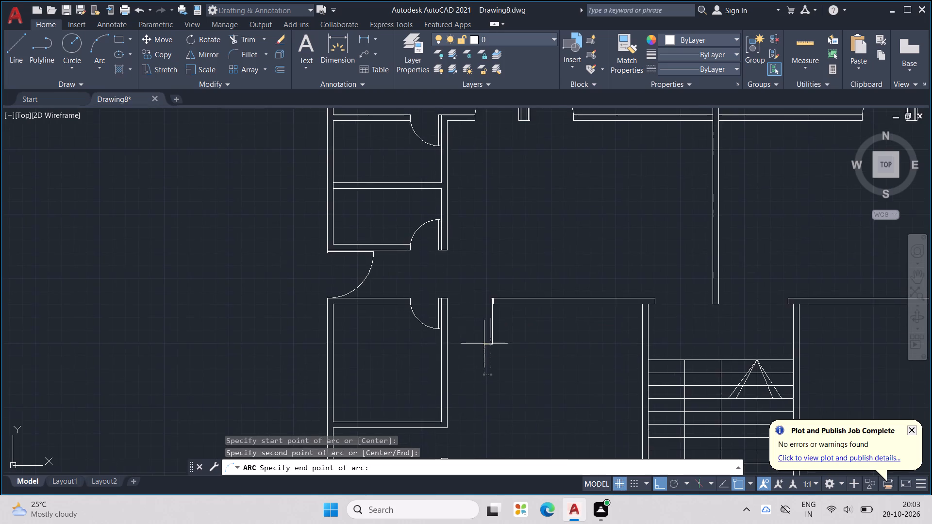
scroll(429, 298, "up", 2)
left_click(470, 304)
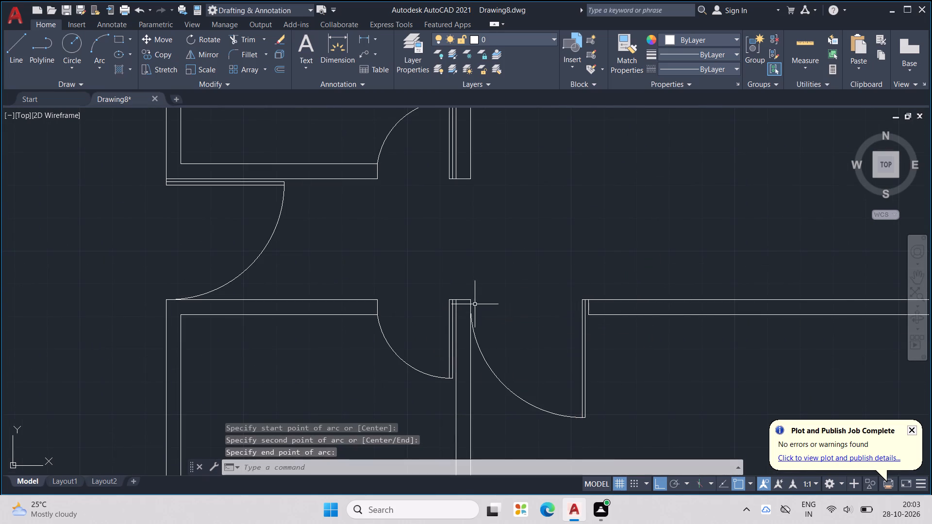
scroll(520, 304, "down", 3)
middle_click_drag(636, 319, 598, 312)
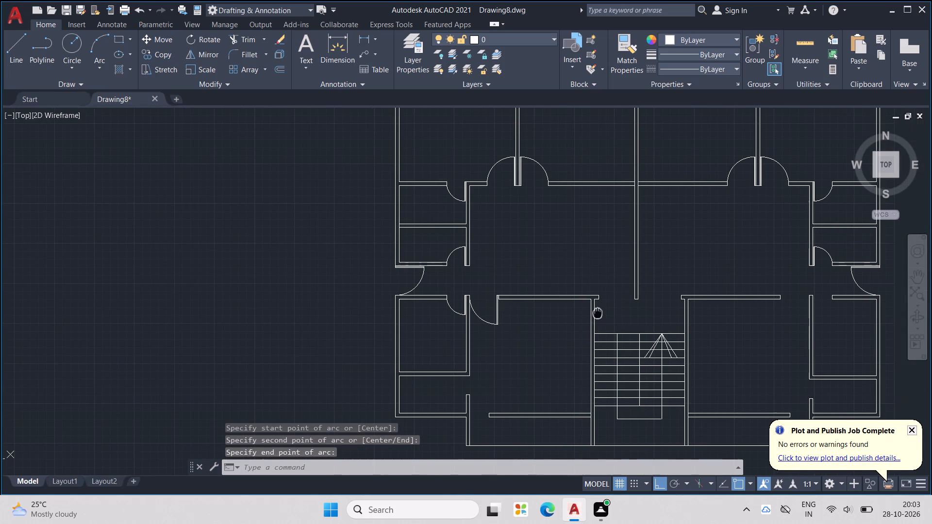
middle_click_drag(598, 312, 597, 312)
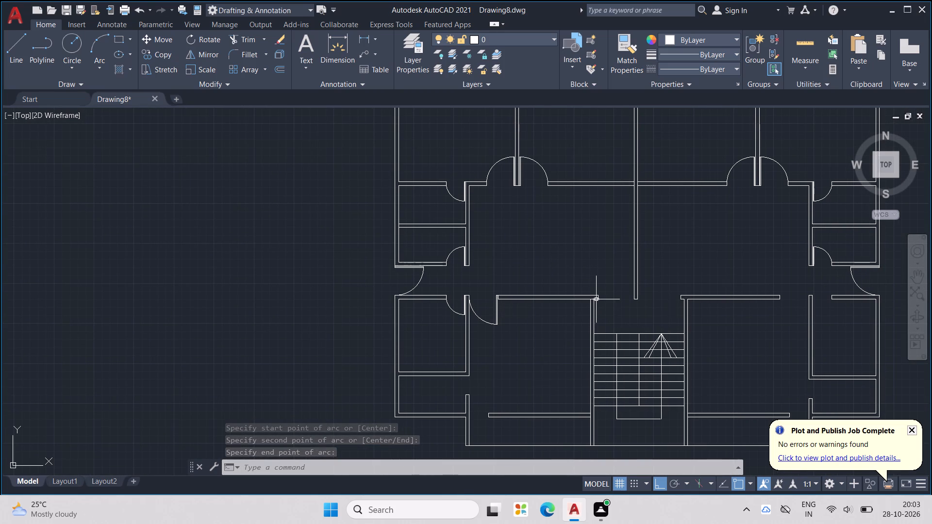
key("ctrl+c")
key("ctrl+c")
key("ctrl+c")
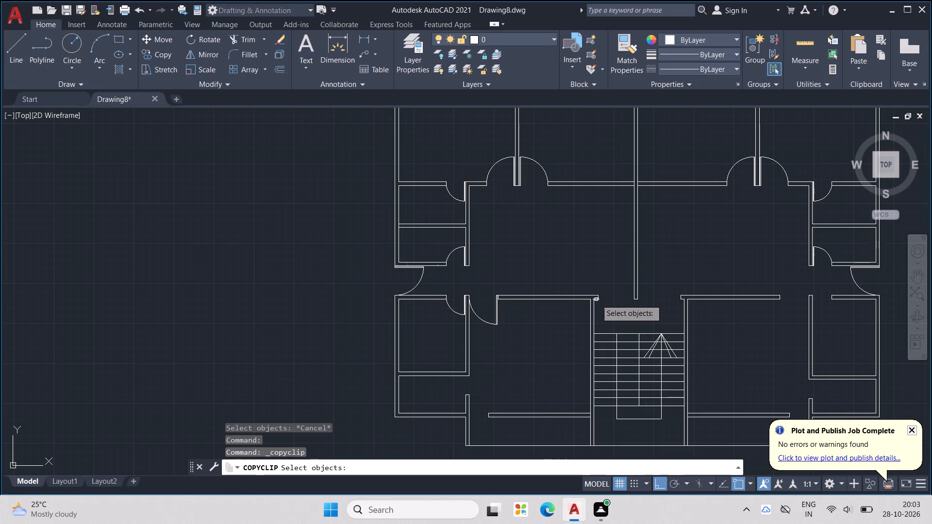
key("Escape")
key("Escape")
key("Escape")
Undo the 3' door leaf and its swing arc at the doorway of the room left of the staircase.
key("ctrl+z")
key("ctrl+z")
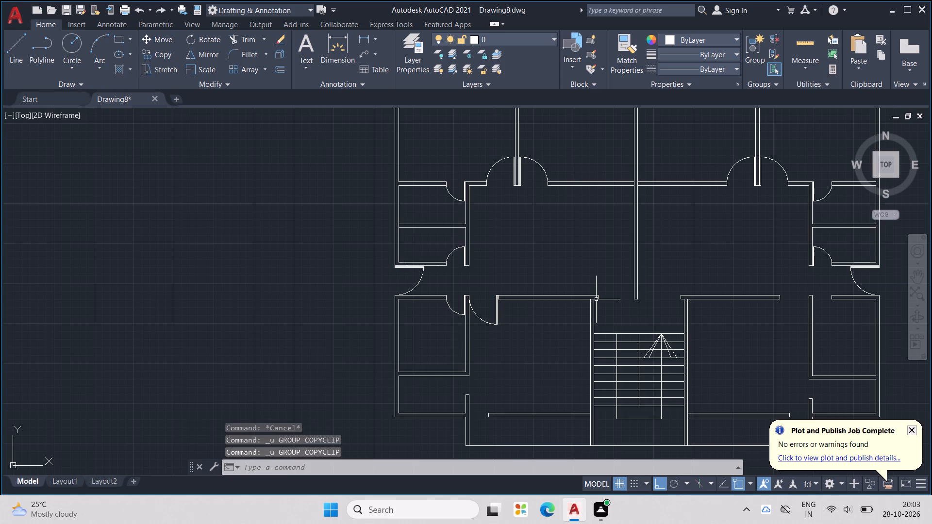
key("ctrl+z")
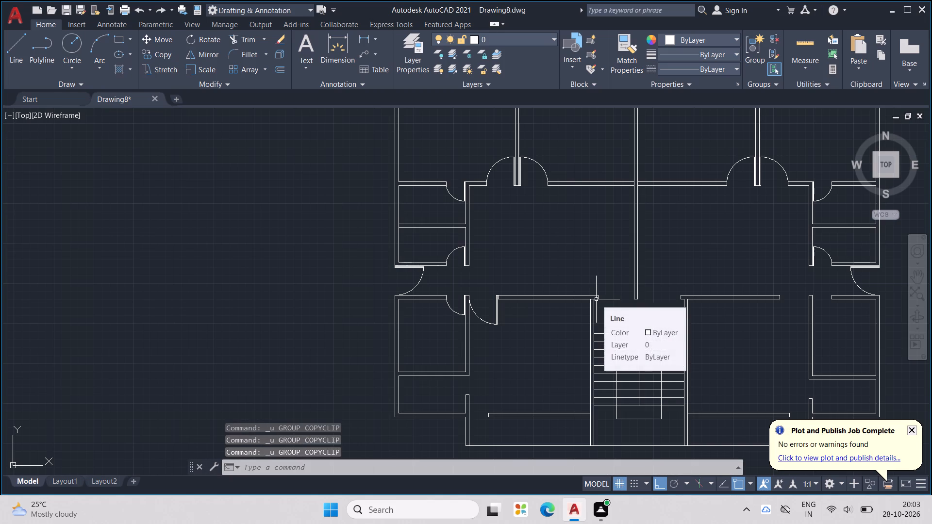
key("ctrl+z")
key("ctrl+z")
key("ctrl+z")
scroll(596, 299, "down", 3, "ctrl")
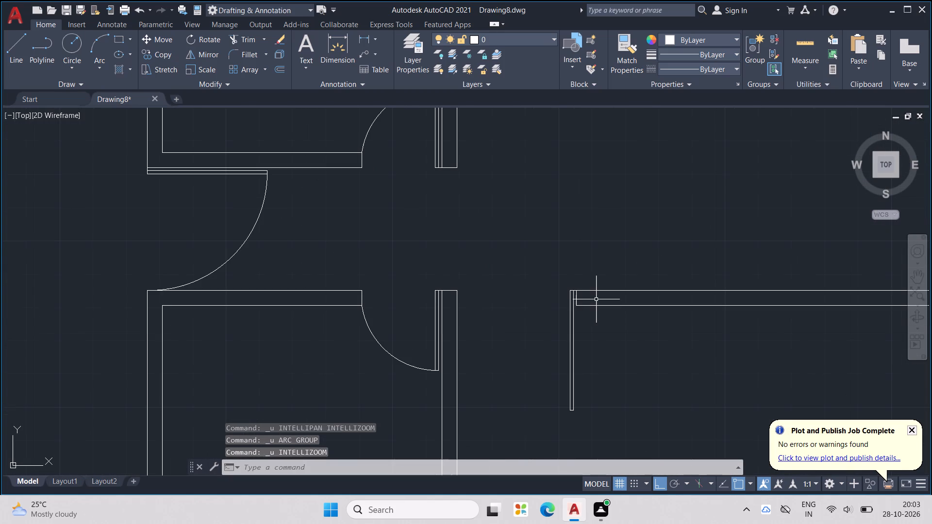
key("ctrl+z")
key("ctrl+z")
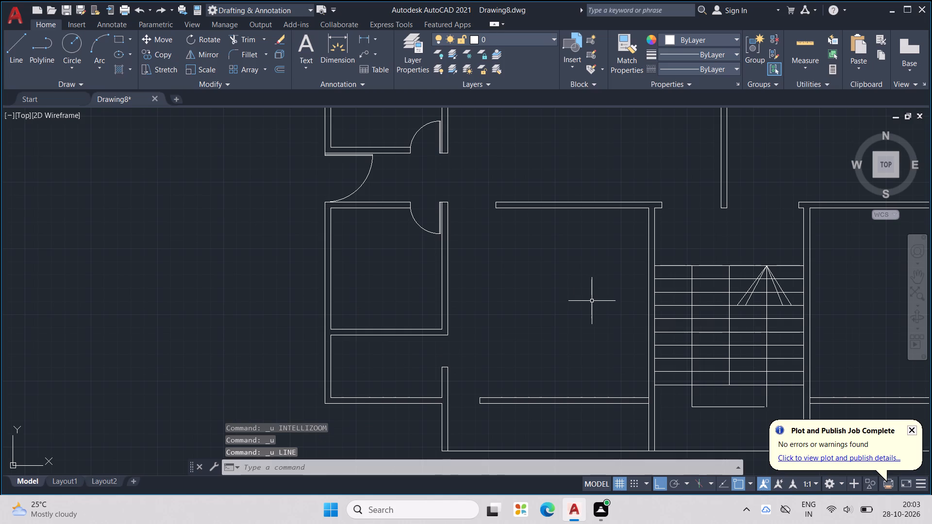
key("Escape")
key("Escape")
Draw a 1" by 3' door leaf downward from the partition end's upper right corner, on the opposite side of the same doorway.
key("l")
key("Return")
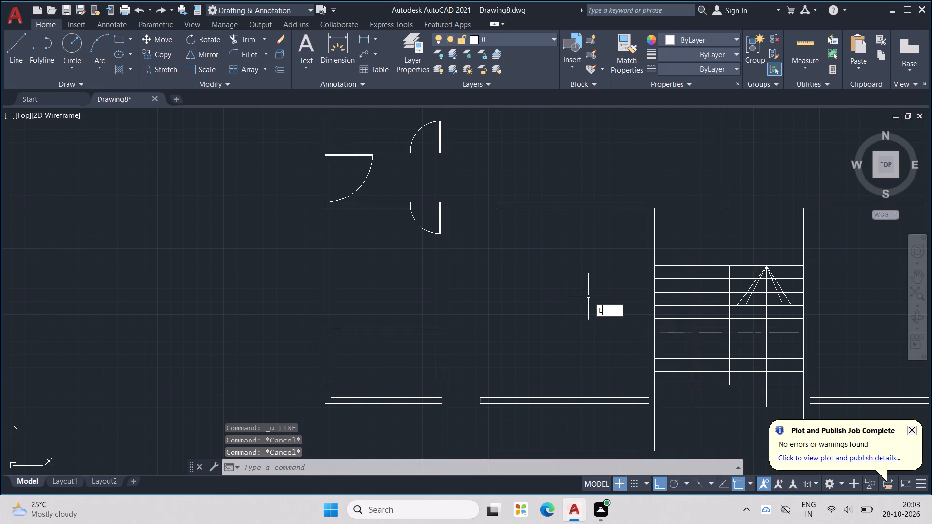
scroll(493, 237, "up", 1)
middle_click_drag(512, 237, 539, 283)
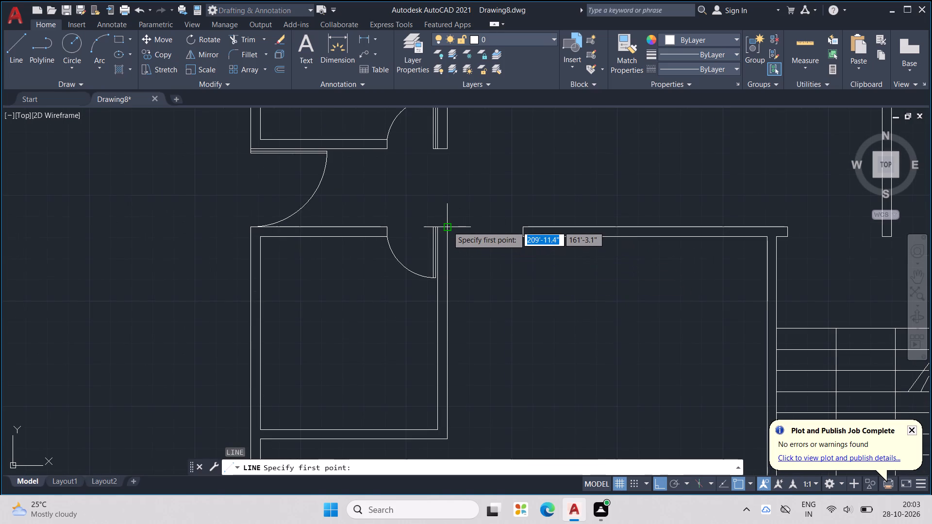
left_click(448, 226)
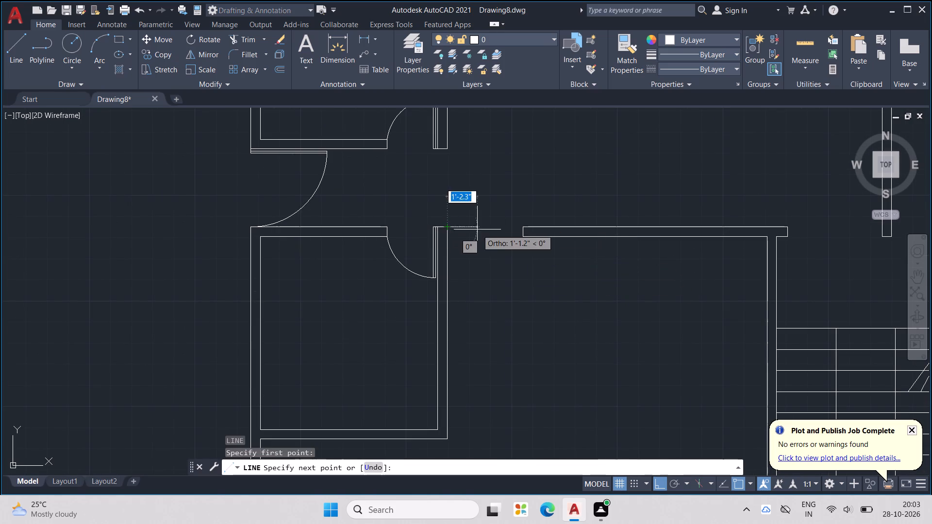
type("1\"")
key("Return")
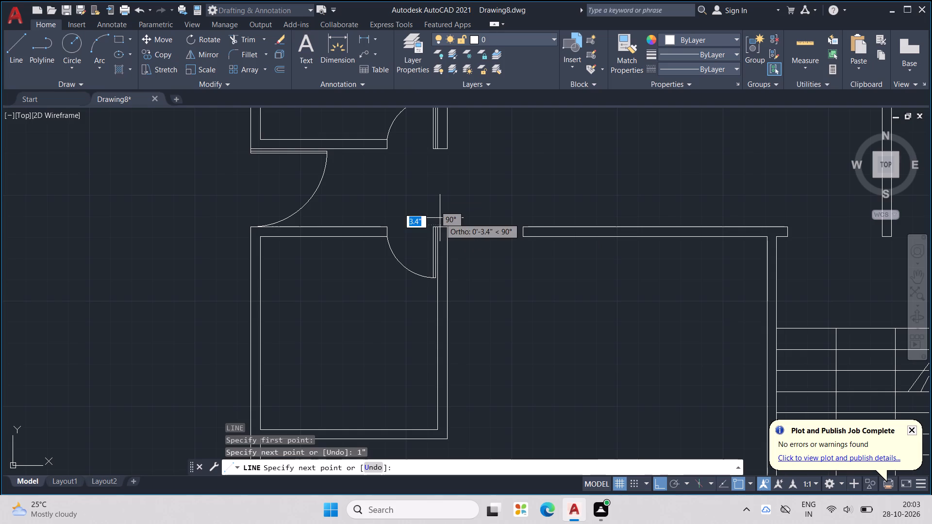
key("ctrl+z")
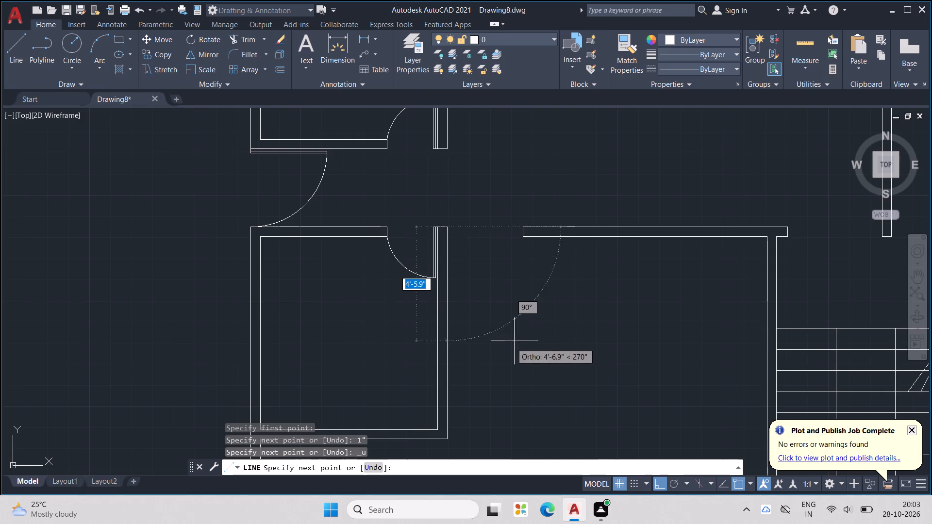
type("1\"")
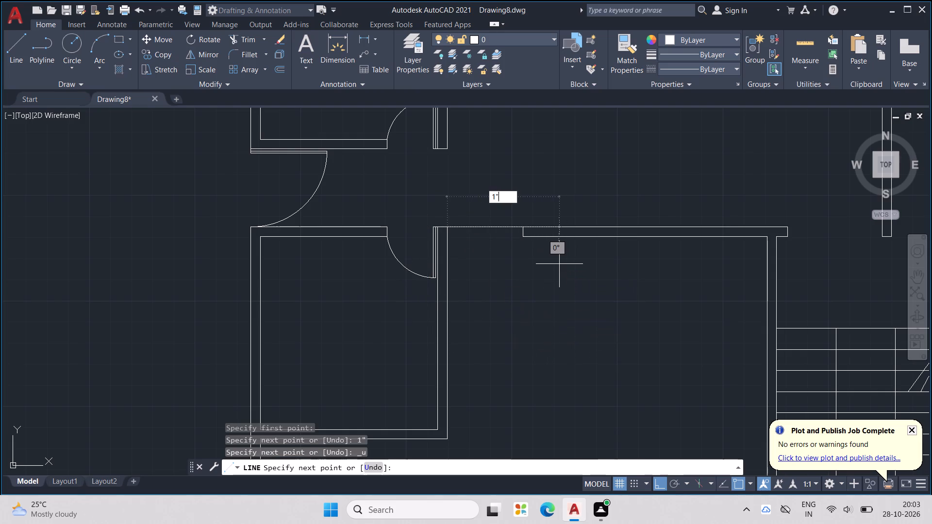
key("Return")
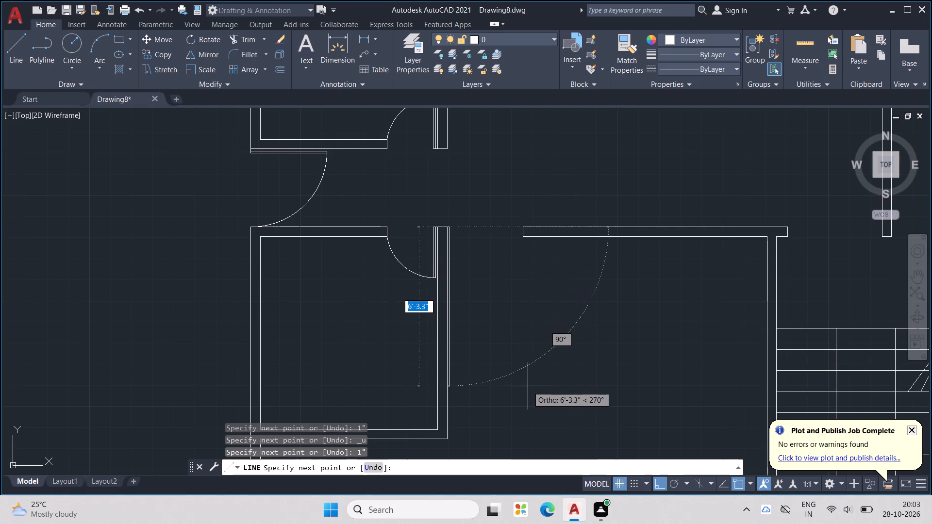
type("3'")
key("Return")
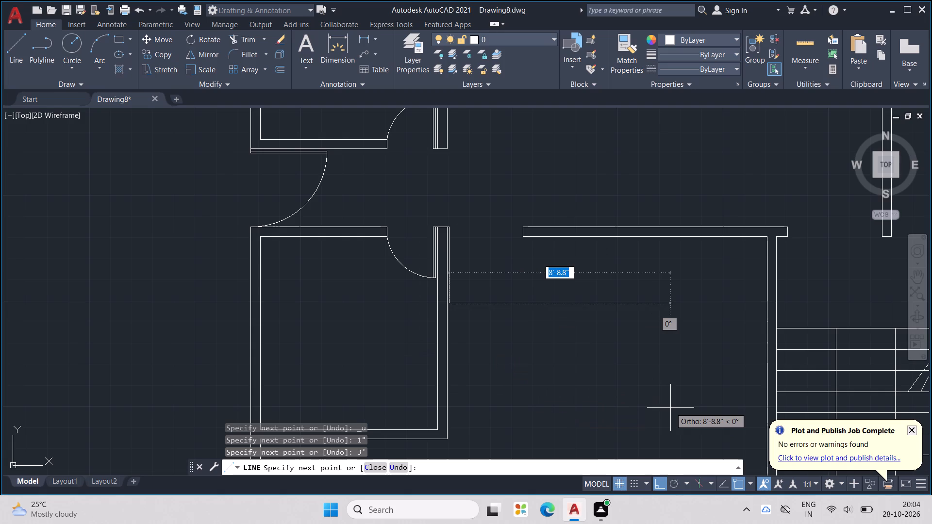
type("1\"")
key("Return")
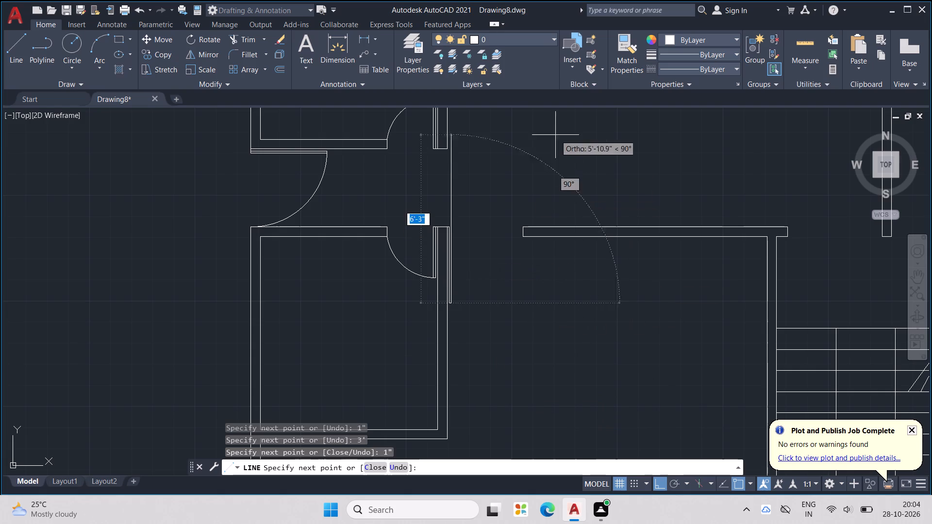
type("3'")
key("Return")
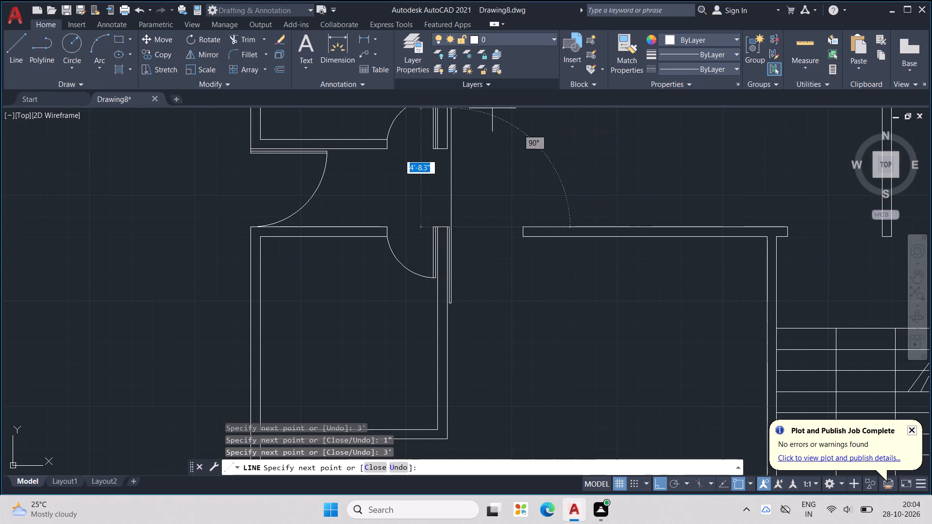
type("1\"")
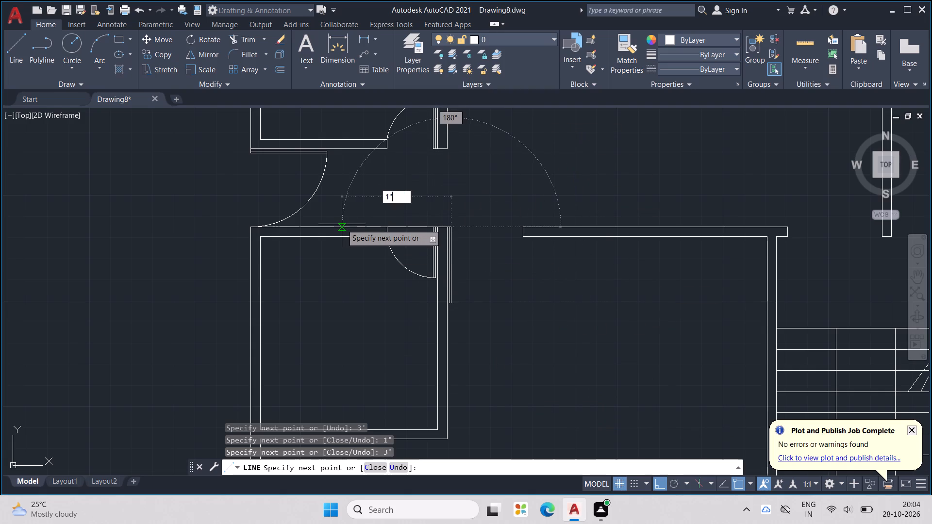
key("Return")
key("Escape")
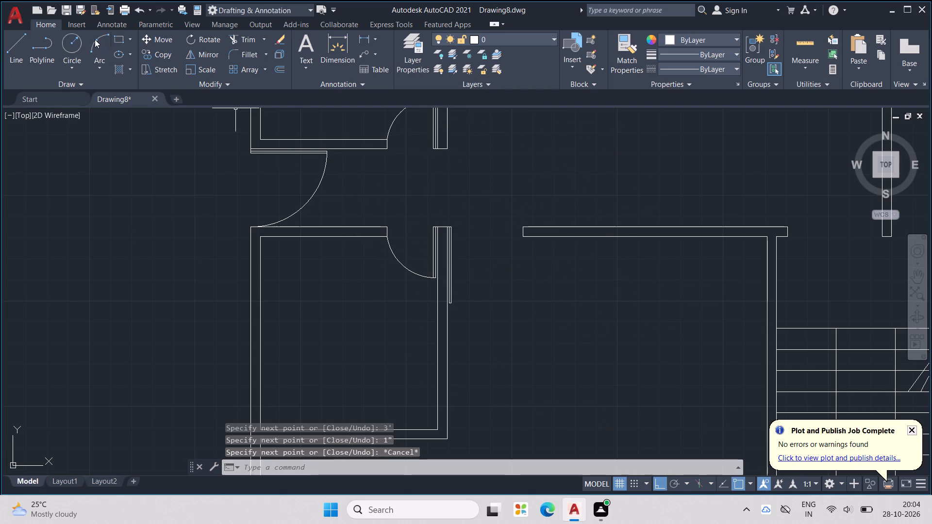
Draw the 3' leaf's door swing as a three-point arc across its bottom end to the lower corner of the wall opposite the doorway.
left_click(95, 39)
scroll(445, 310, "up", 2)
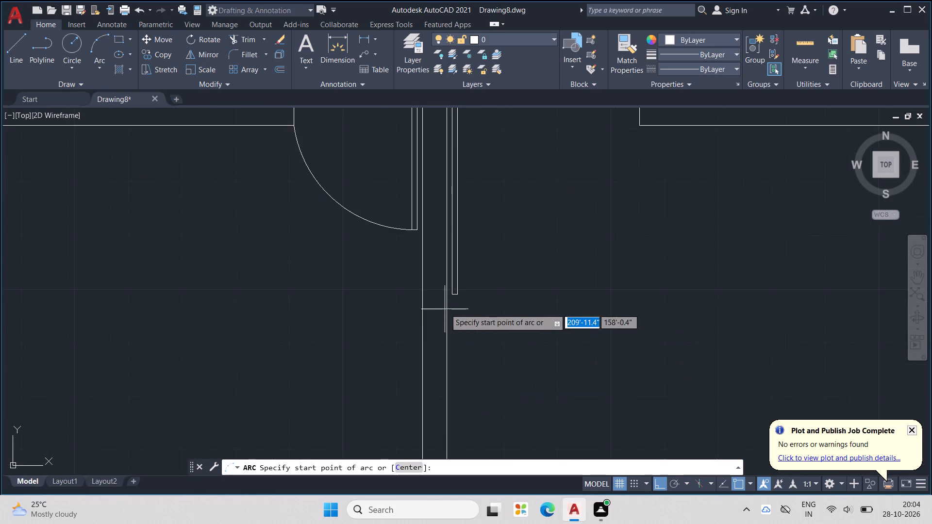
scroll(446, 307, "up", 1)
left_click(451, 293)
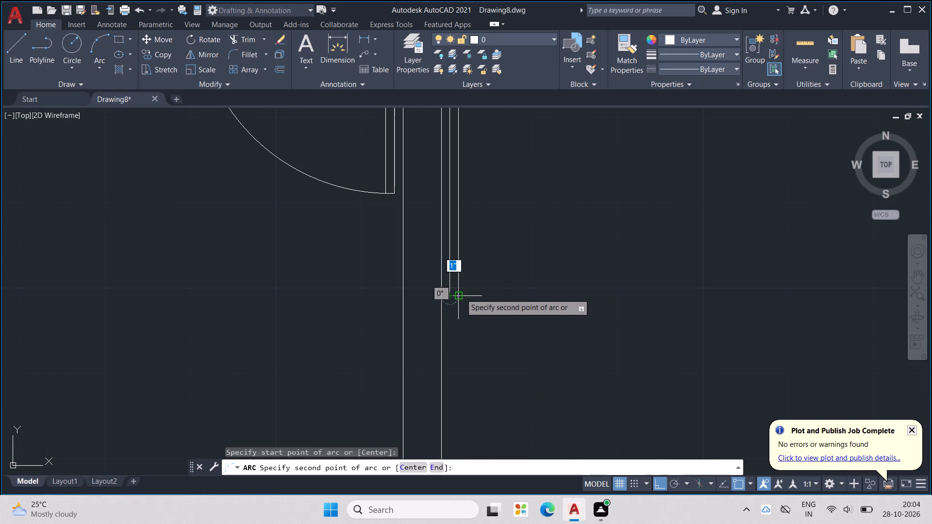
left_click(461, 294)
middle_click_drag(517, 259, 477, 385)
scroll(511, 301, "down", 1)
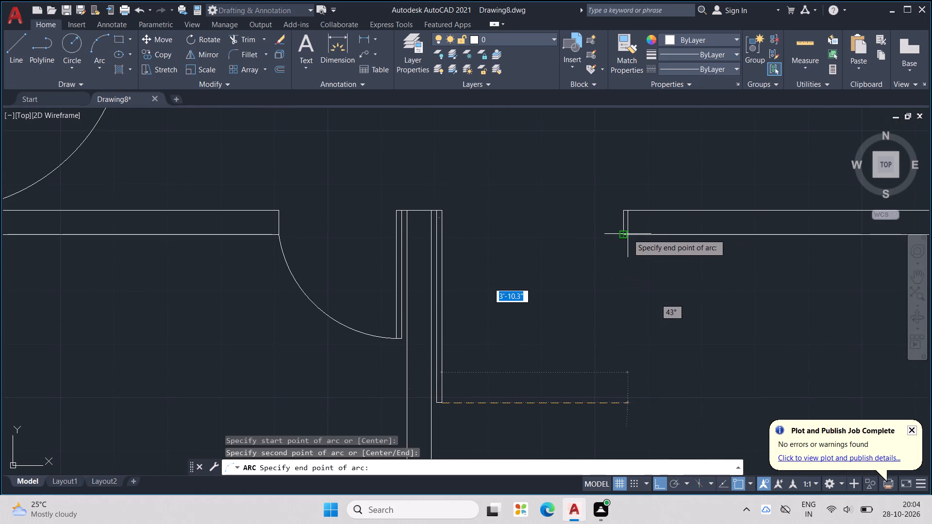
left_click(626, 232)
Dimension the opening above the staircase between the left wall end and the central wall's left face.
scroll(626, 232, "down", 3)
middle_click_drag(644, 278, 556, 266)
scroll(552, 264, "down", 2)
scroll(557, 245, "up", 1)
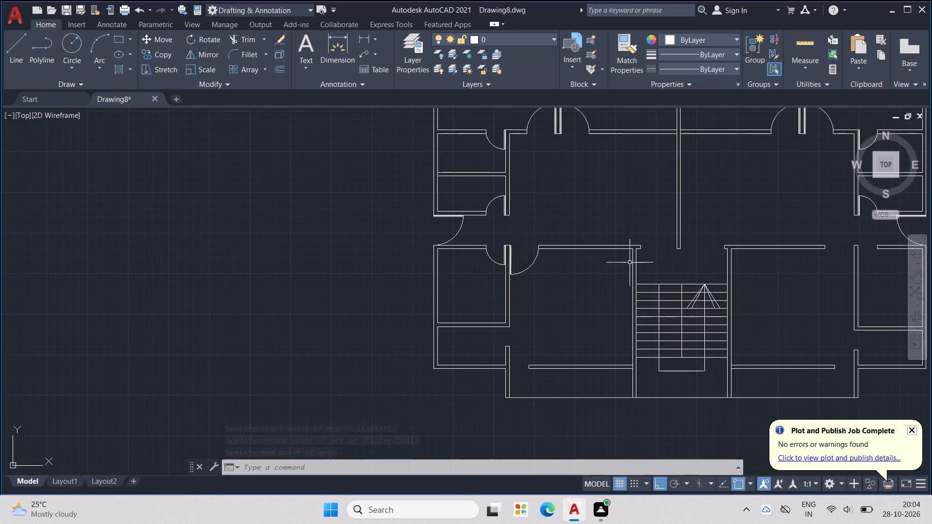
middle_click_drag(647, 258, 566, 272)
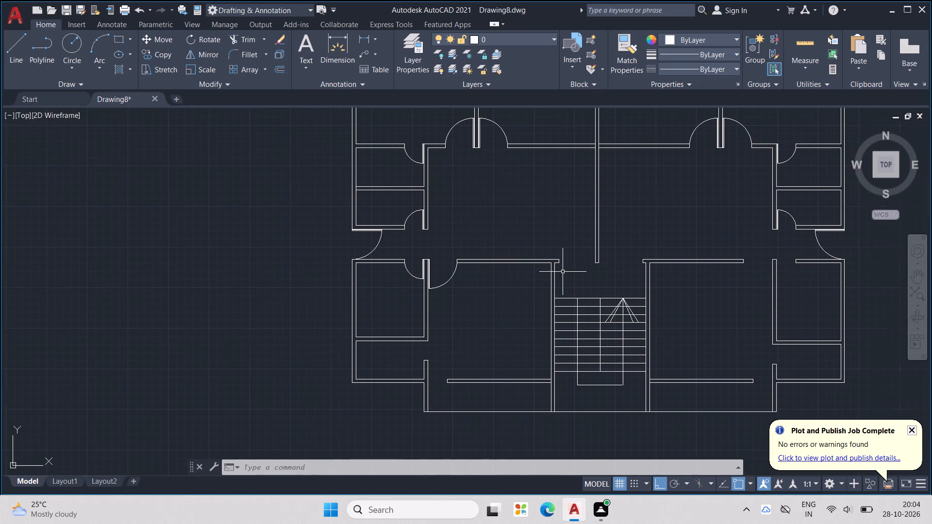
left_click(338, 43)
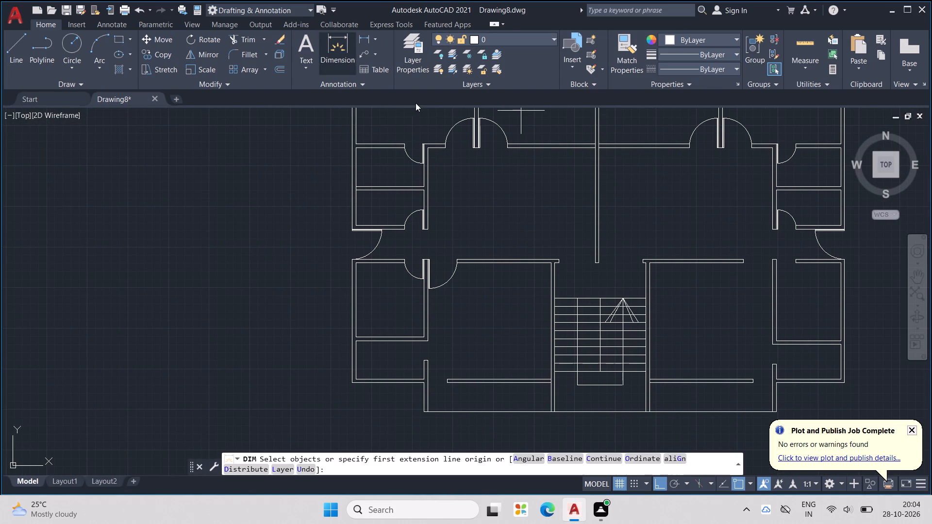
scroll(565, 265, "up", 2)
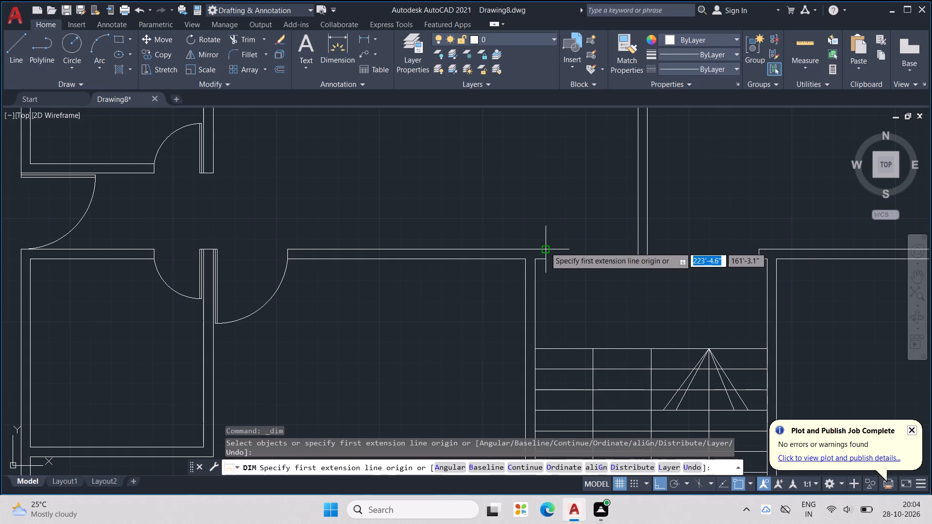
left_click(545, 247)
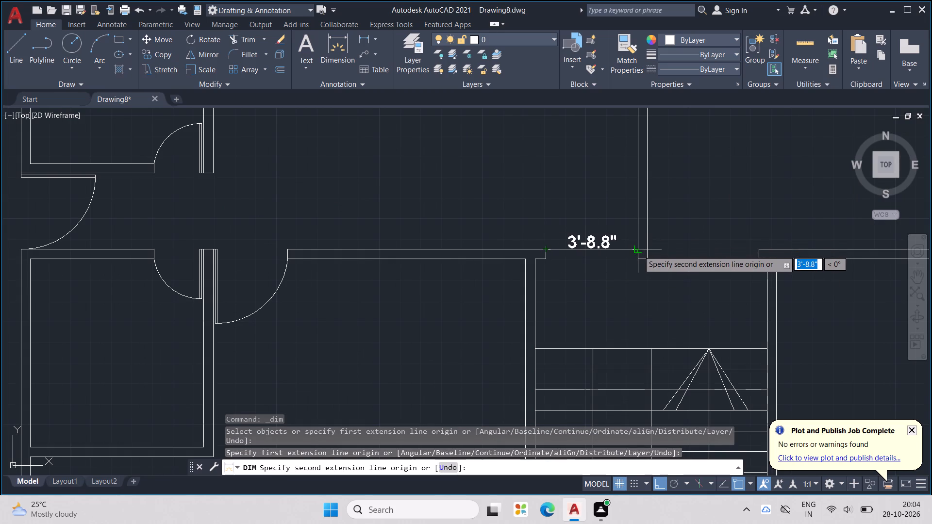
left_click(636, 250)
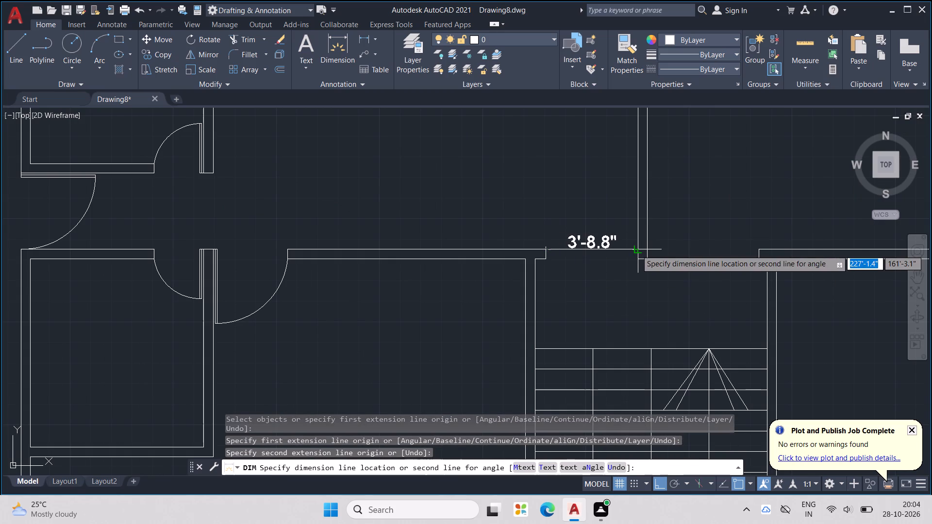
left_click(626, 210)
Dimension the opening above the staircase between the central wall's lower right corner and the right wall end.
left_click(330, 42)
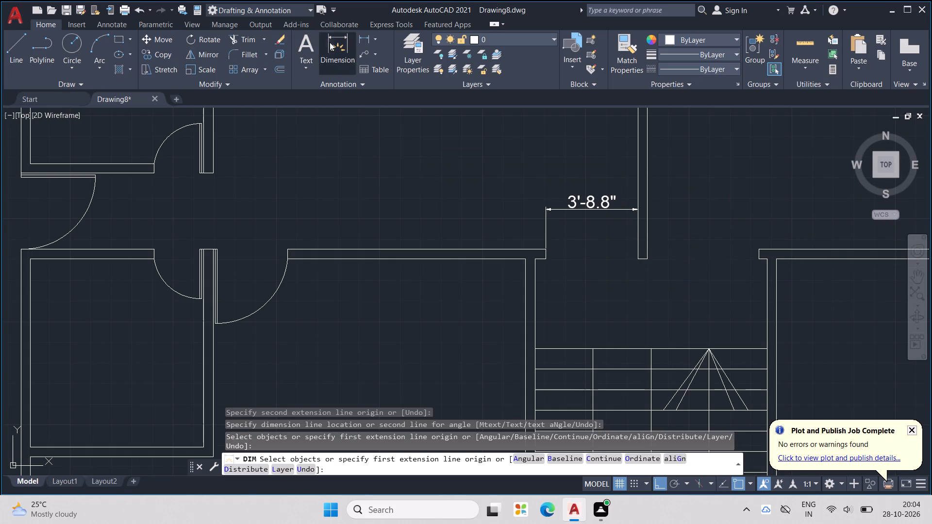
left_click(646, 256)
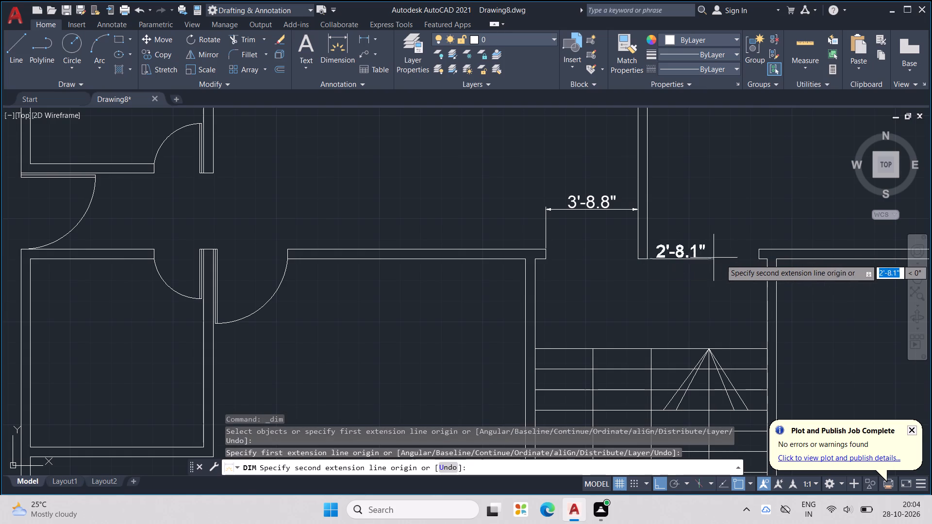
left_click(758, 261)
left_click(754, 180)
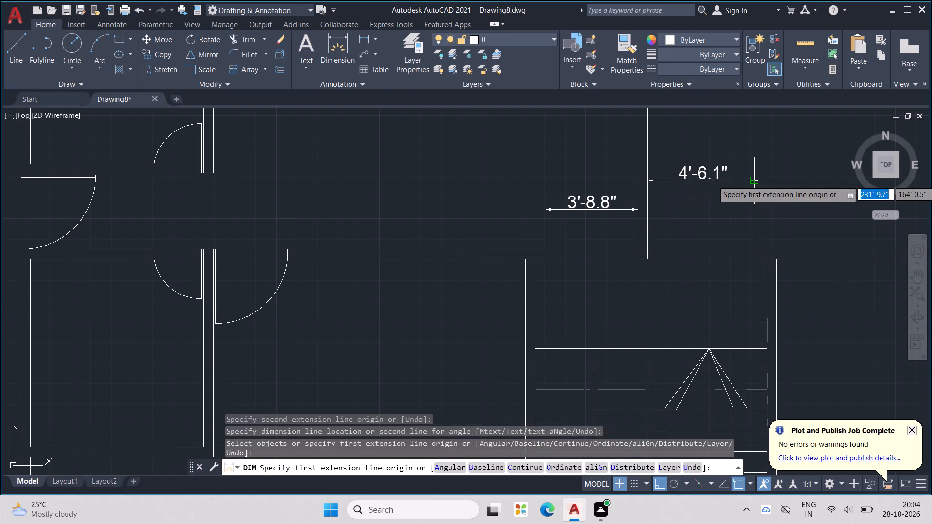
key("Escape")
key("Escape")
key("Escape")
key("Escape")
key("Escape")
key("Escape")
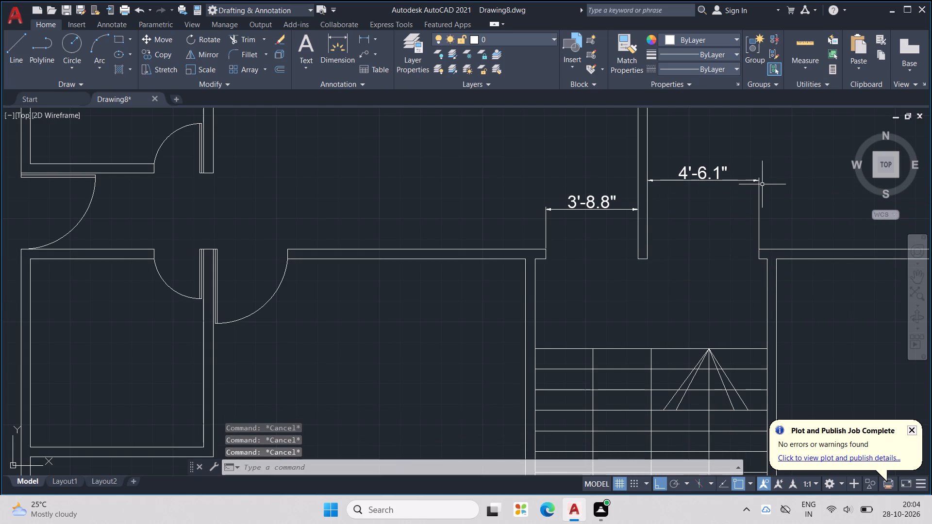
Draw a 1" by 4' door leaf upward beside the central wall's left face, offset 1" from its lower left corner.
key("l")
key("Return")
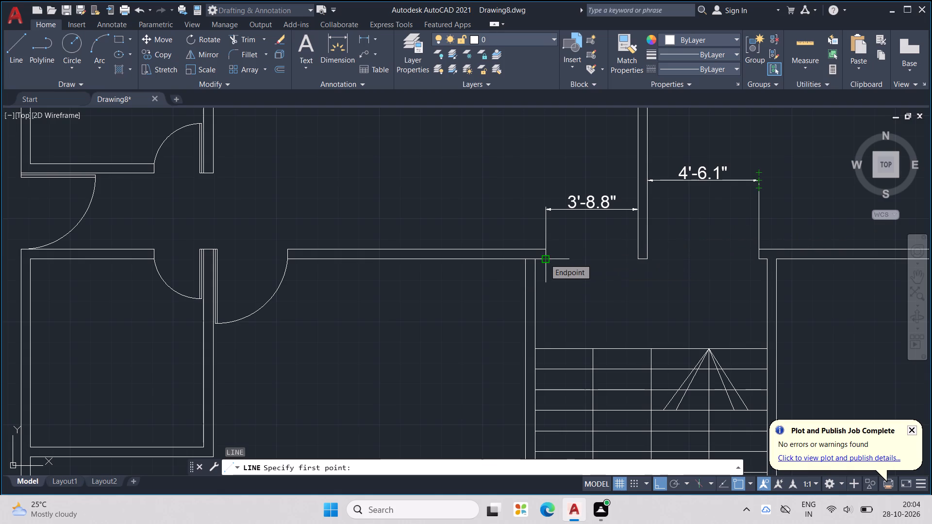
left_click(637, 259)
type("1\"")
key("Return")
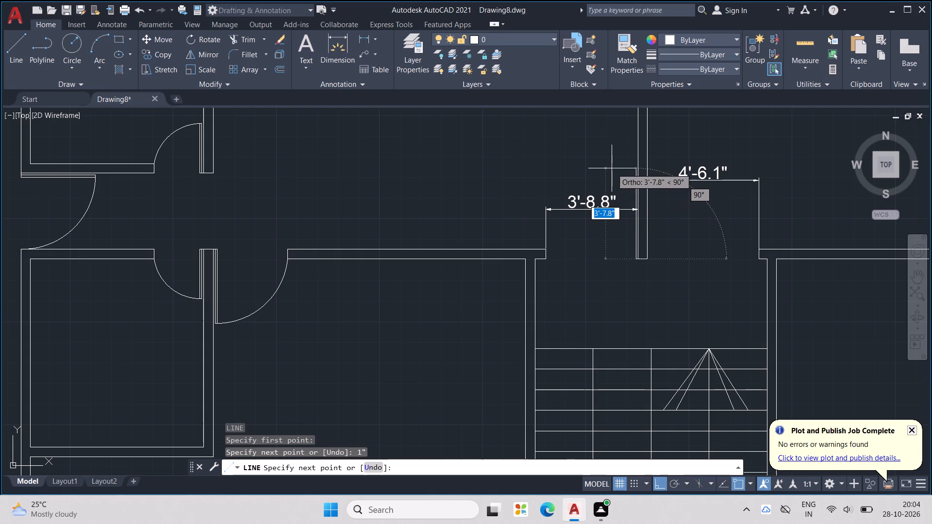
type("4'")
key("Return")
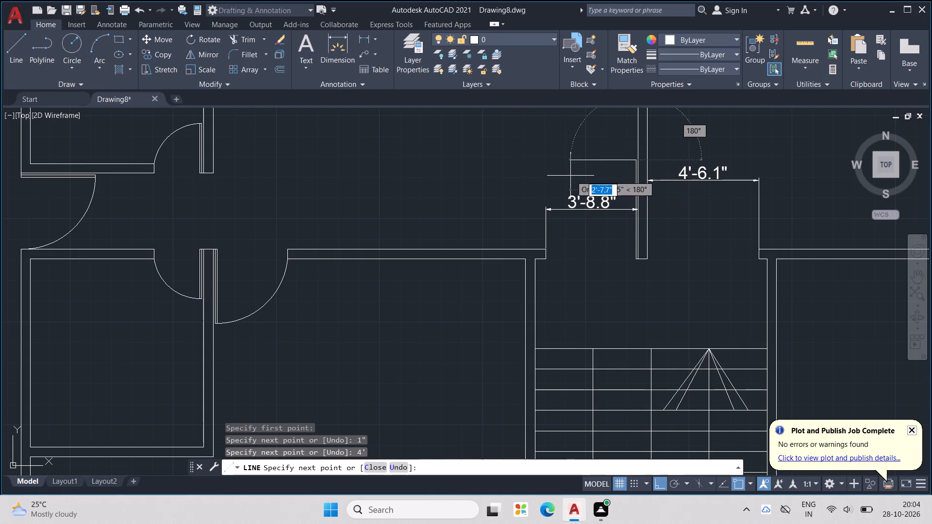
type("1\"")
key("Return")
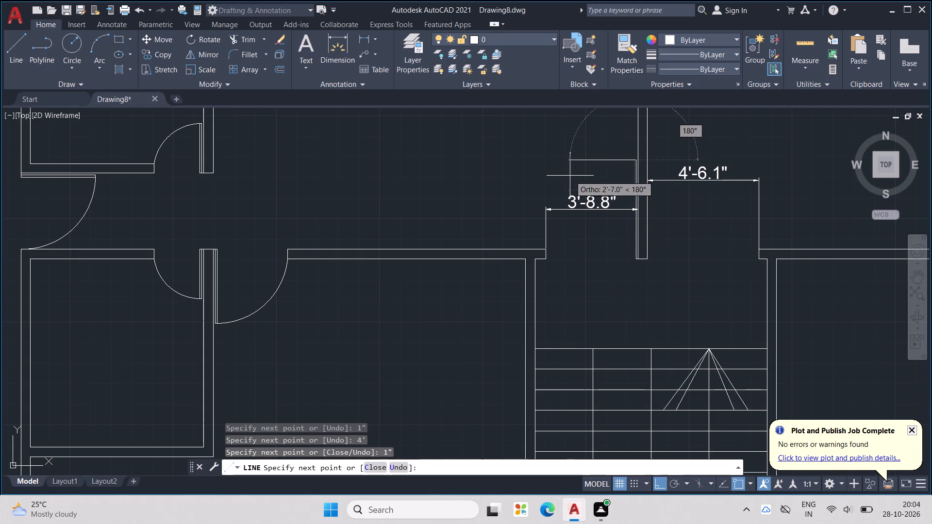
scroll(631, 289, "up", 3)
middle_click_drag(640, 233, 660, 376)
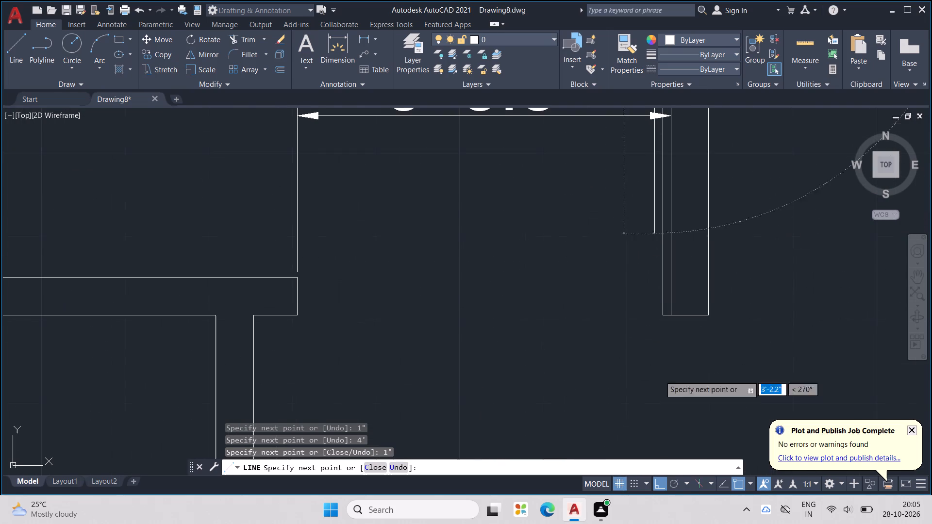
scroll(654, 310, "up", 2)
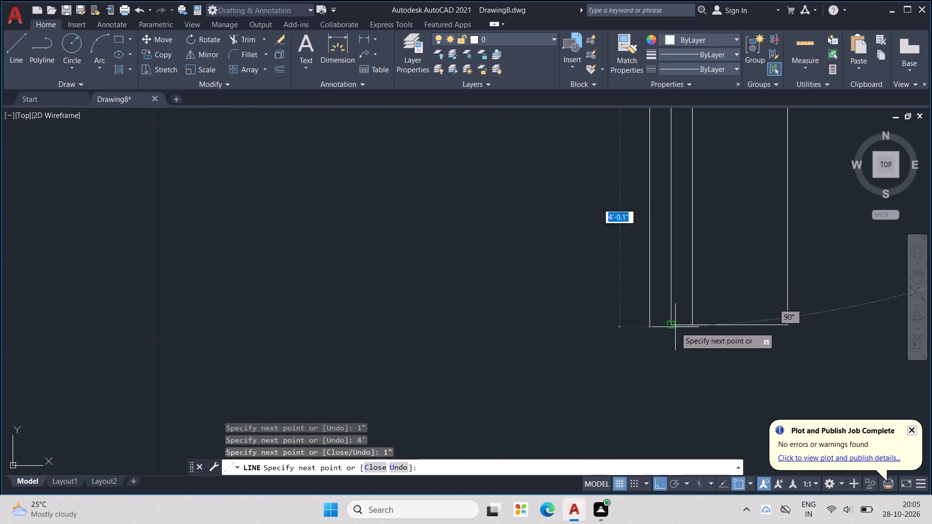
left_click(661, 326)
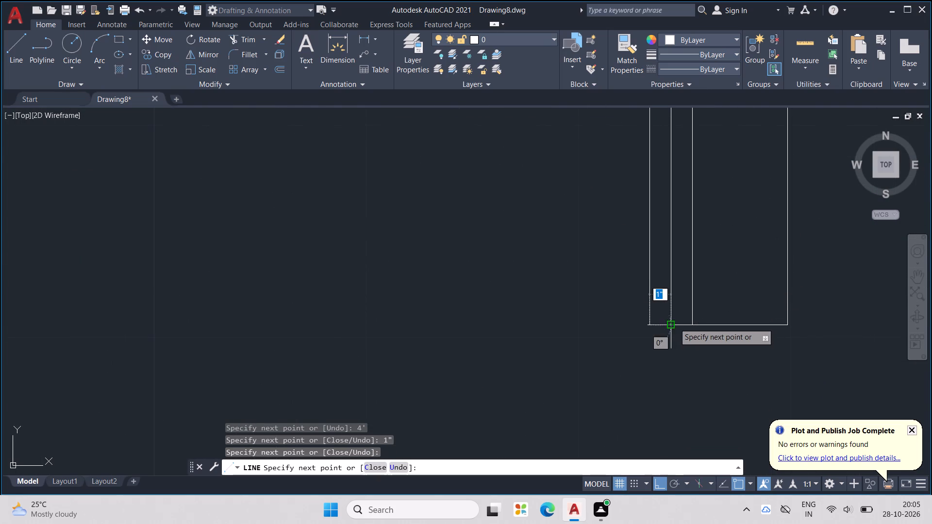
left_click(675, 325)
key("Escape")
key("Escape")
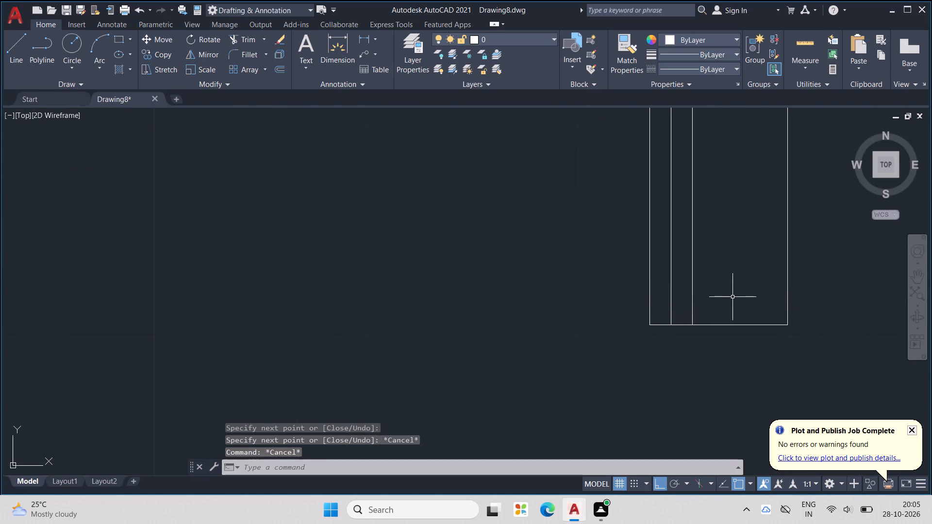
key("Escape")
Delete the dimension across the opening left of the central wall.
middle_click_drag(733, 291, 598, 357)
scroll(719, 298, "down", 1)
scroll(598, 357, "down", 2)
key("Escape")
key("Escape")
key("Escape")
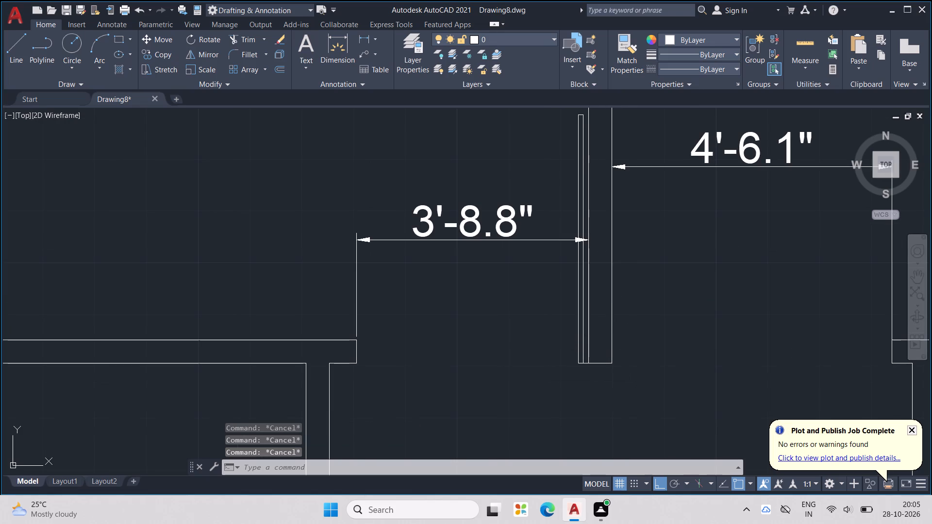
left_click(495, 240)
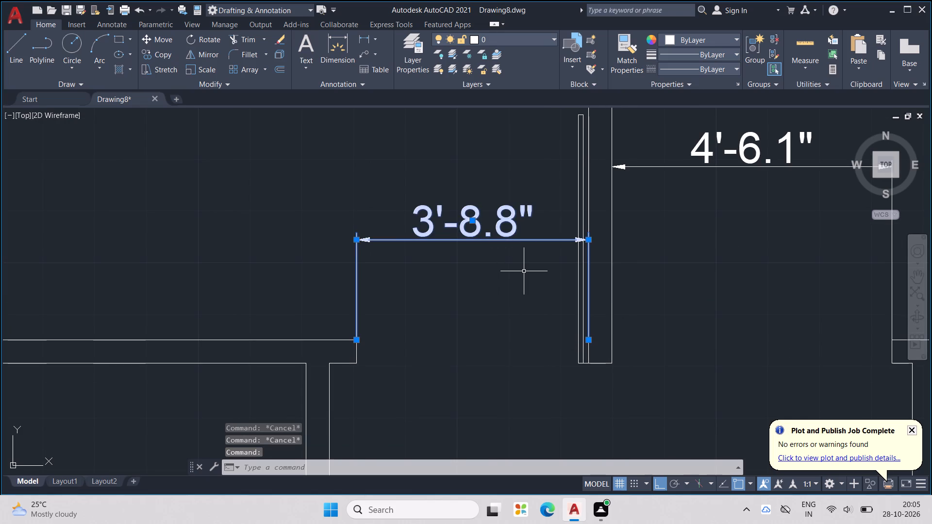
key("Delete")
Draw a matching 1" by 4' door leaf upward beside the central wall's right face, offset 1" from its lower right corner.
key("l")
key("Return")
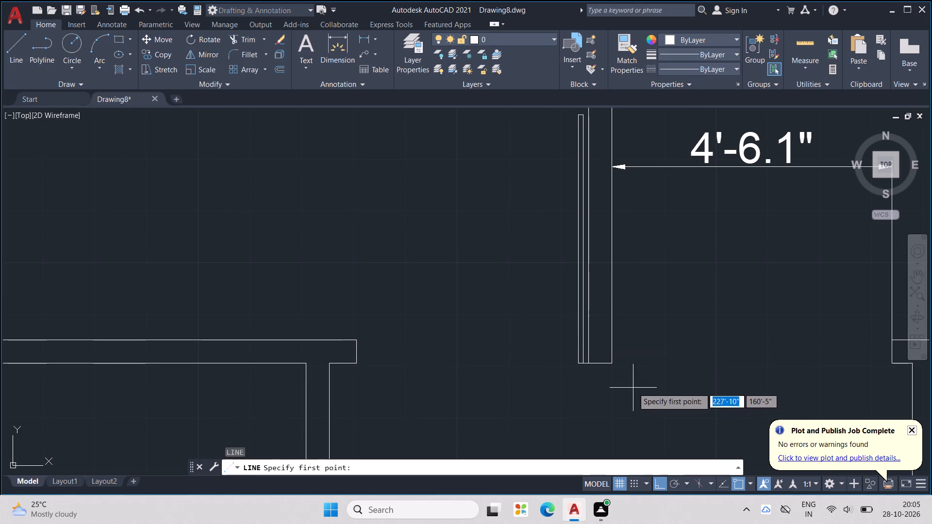
left_click(616, 359)
type("4'")
key("Return")
key("ctrl+z")
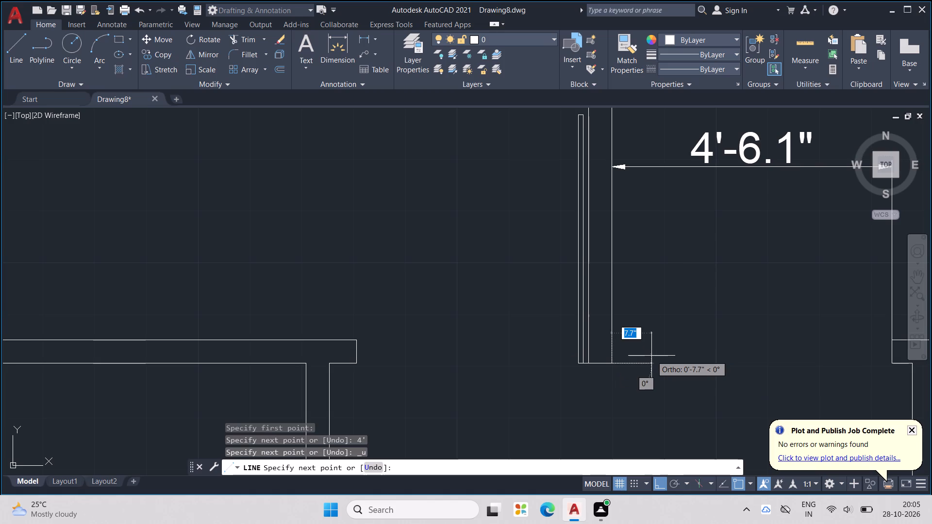
type("1\"")
key("Return")
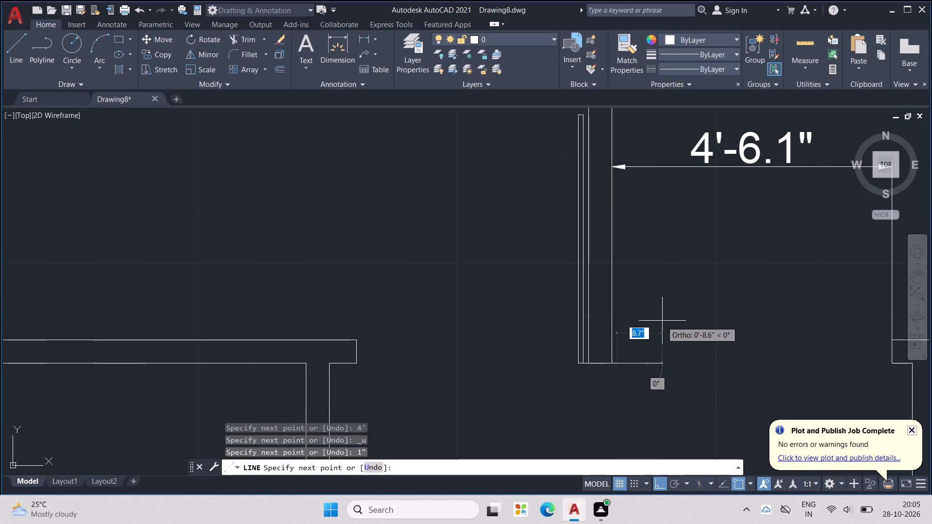
middle_click_drag(649, 272, 654, 418)
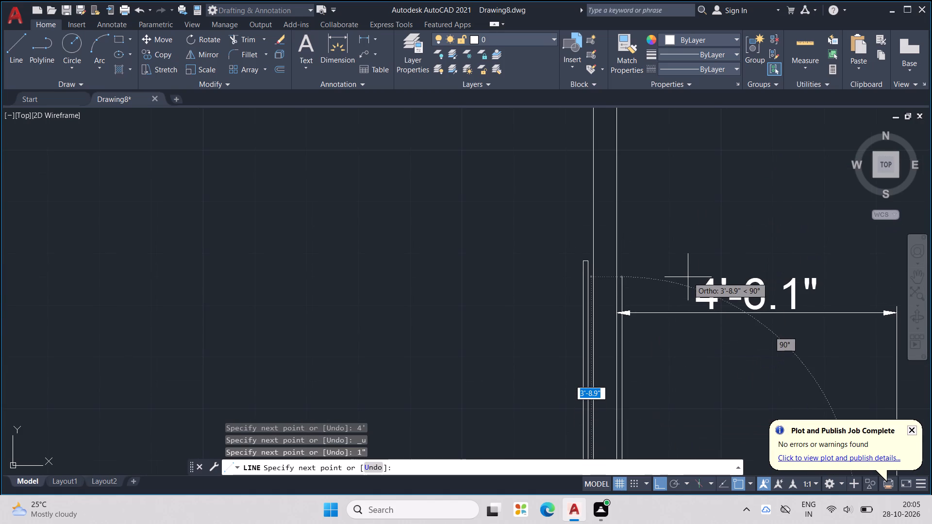
type("4'")
key("Return")
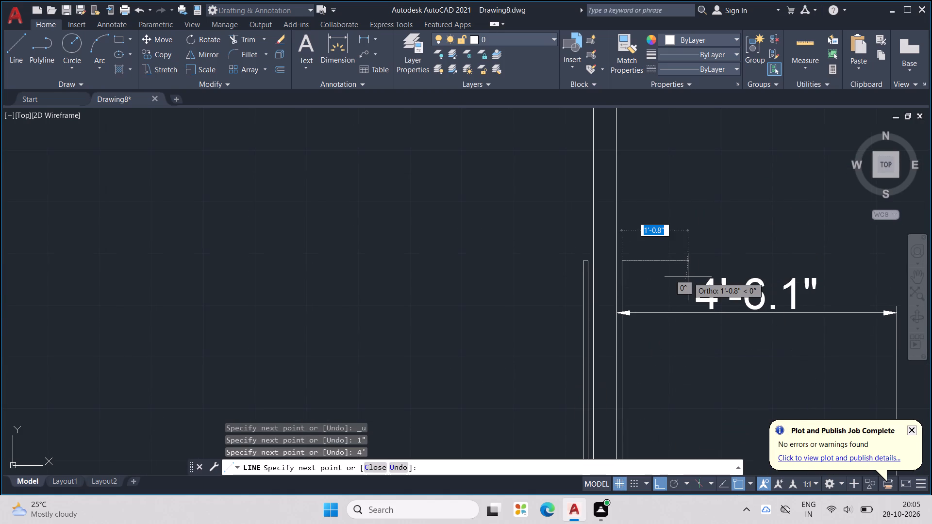
type("1\"")
key("Return")
scroll(688, 277, "down", 1)
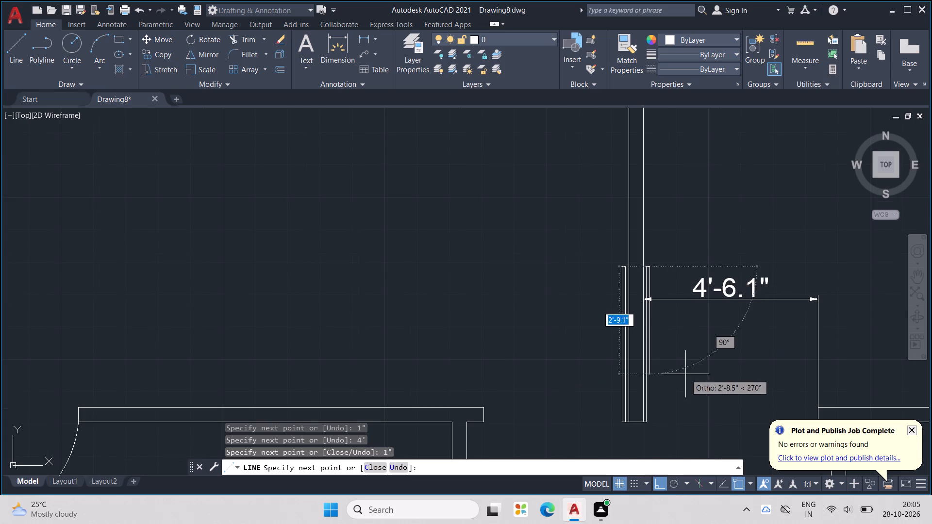
middle_click_drag(684, 381, 684, 336)
scroll(670, 353, "up", 2)
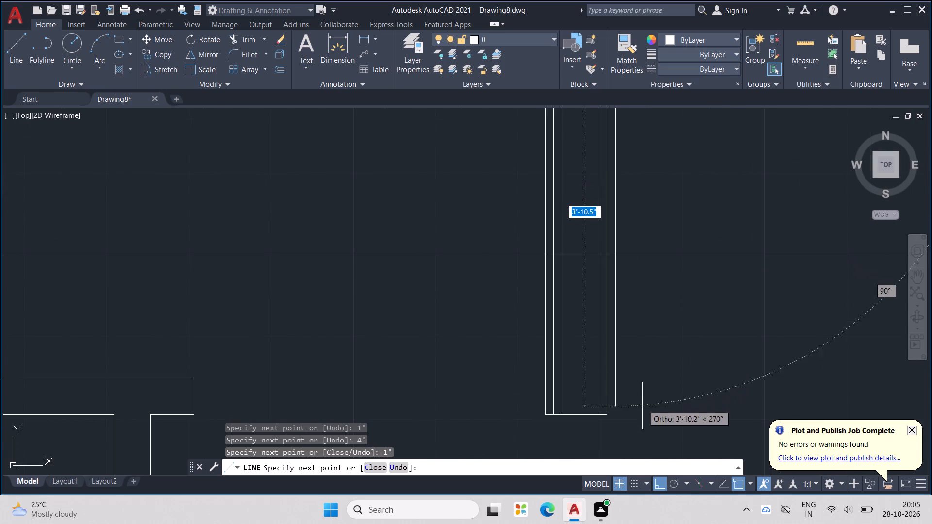
scroll(612, 418, "up", 1)
middle_click_drag(612, 418, 616, 393)
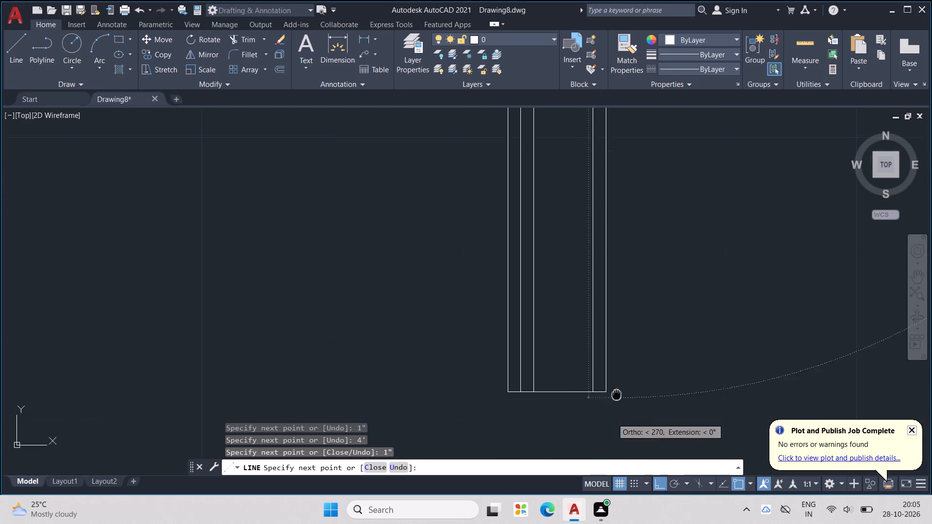
middle_click_drag(616, 393, 616, 373)
scroll(616, 372, "up", 3)
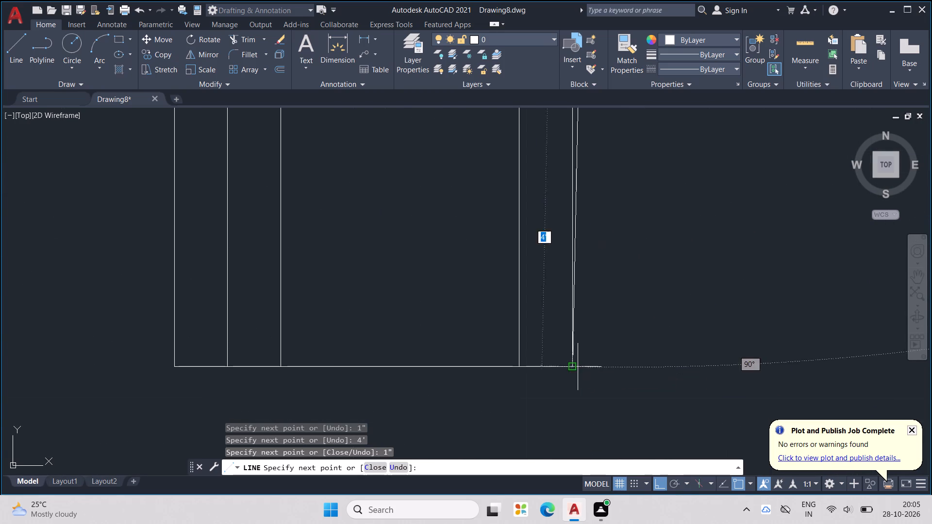
left_click(623, 362)
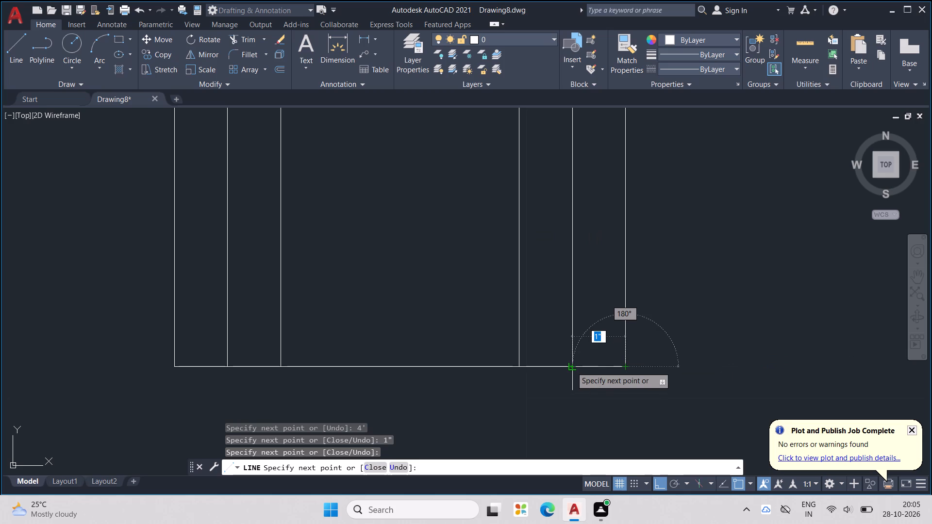
left_click(571, 367)
key("Escape")
Draw a swing arc from the top of the central wall's left door leaf to the left wall end's upper corner.
scroll(576, 358, "down", 6)
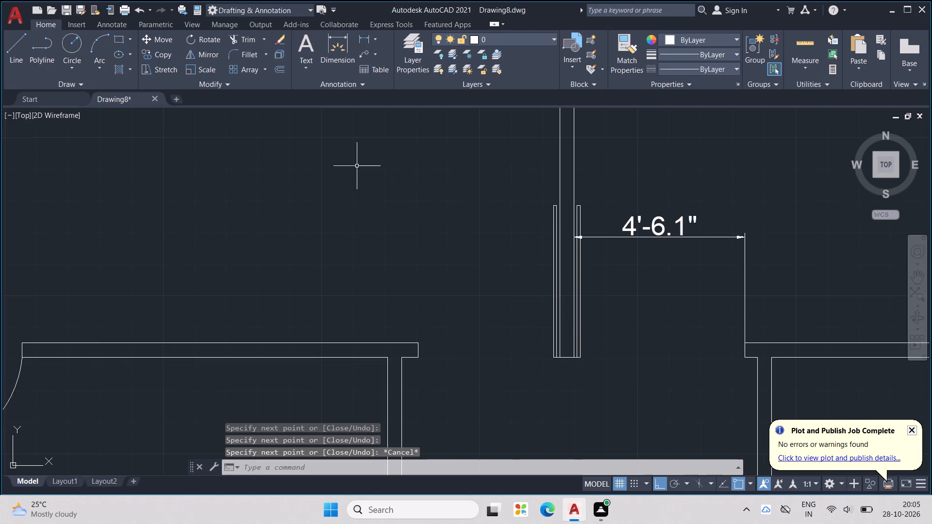
left_click(91, 45)
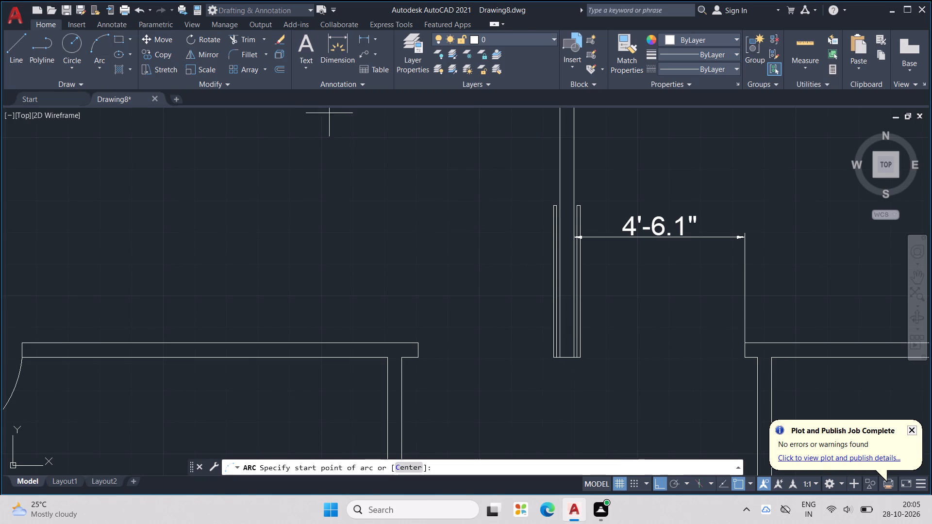
scroll(563, 201, "up", 3)
scroll(510, 229, "up", 1)
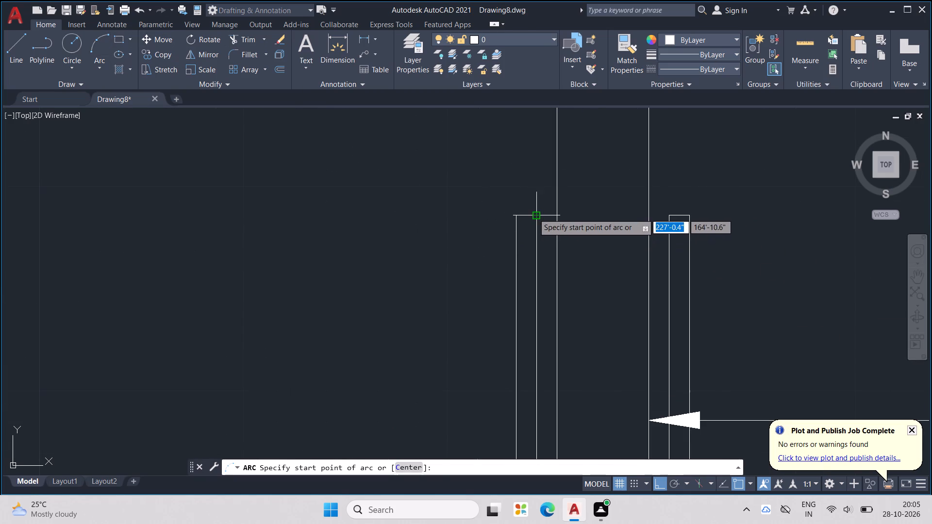
left_click(533, 213)
left_click(520, 213)
scroll(480, 232, "down", 2)
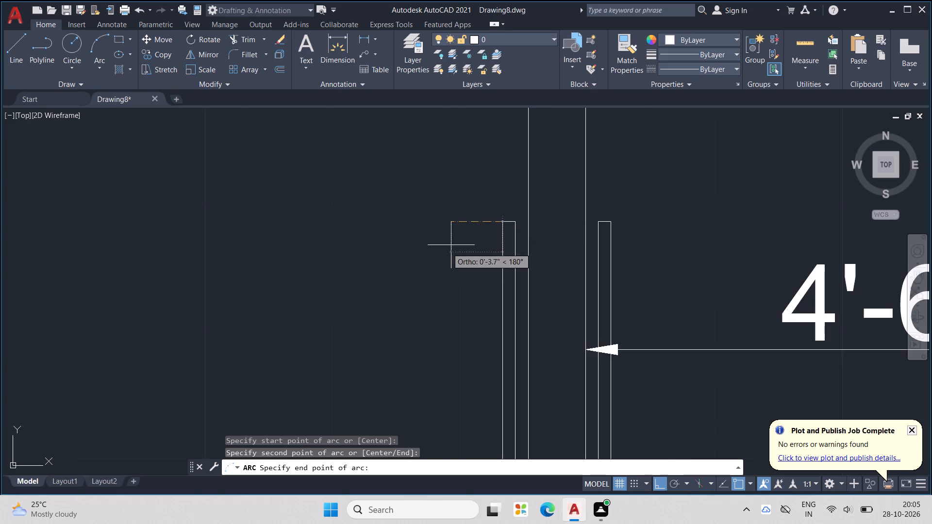
middle_click_drag(438, 255, 538, 193)
scroll(544, 190, "down", 3)
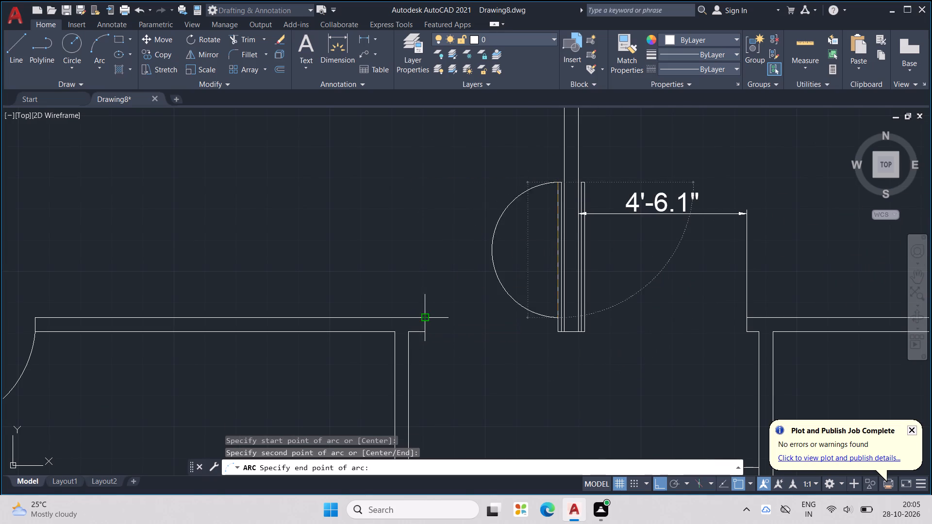
left_click(421, 316)
key("Escape")
key("Escape")
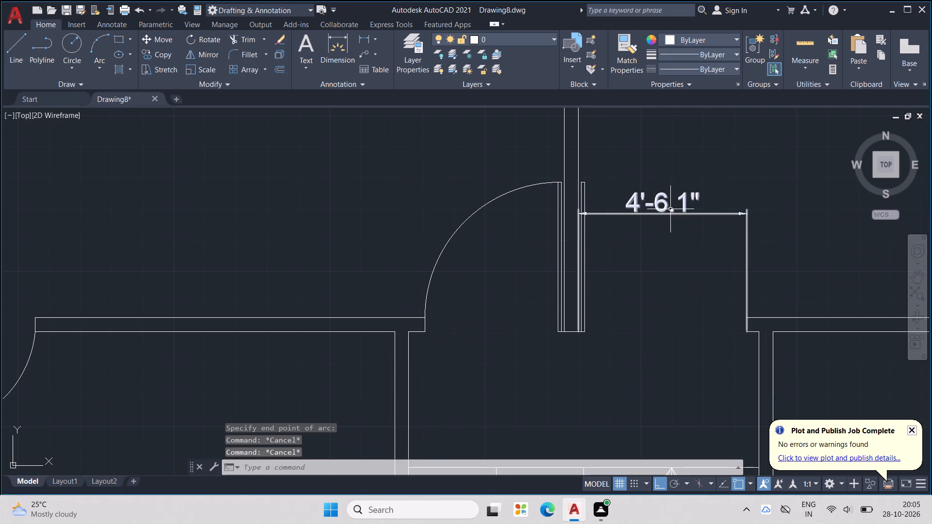
Delete the dimension across the opening right of the central wall above the staircase.
left_click(670, 209)
key("Delete")
key("Delete")
key("Delete")
Draw a swing arc from the top of the central wall's right door leaf to the right wall end's upper corner.
middle_click_drag(700, 252, 685, 242)
scroll(700, 252, "down", 1)
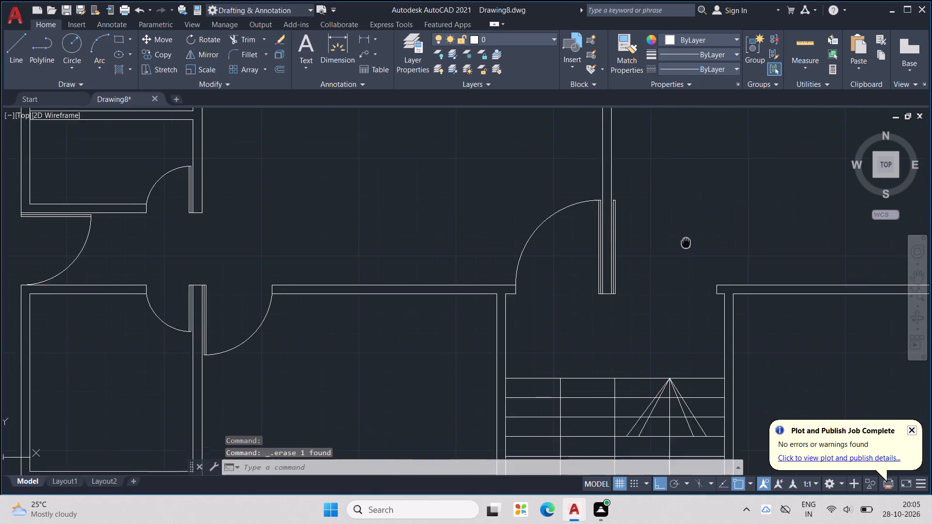
middle_click_drag(685, 242, 659, 228)
scroll(655, 223, "down", 2)
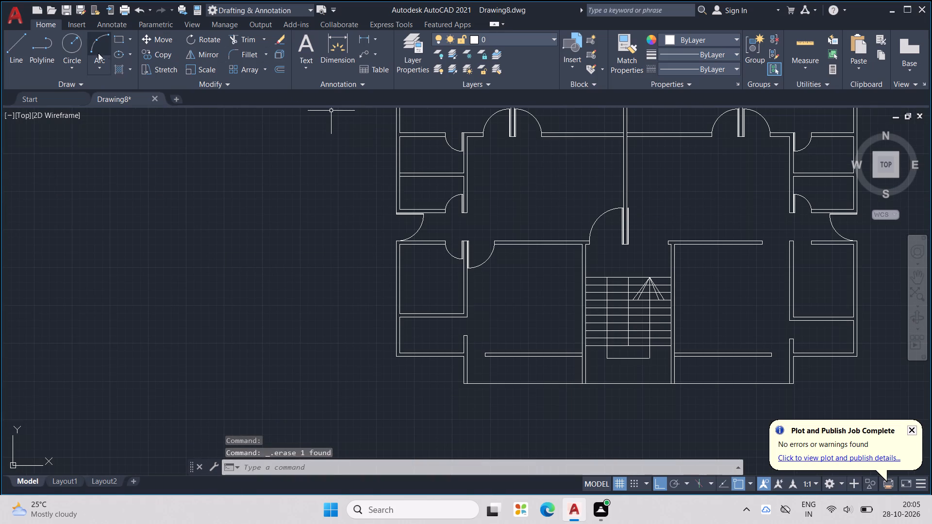
left_click(92, 50)
scroll(642, 214, "up", 5)
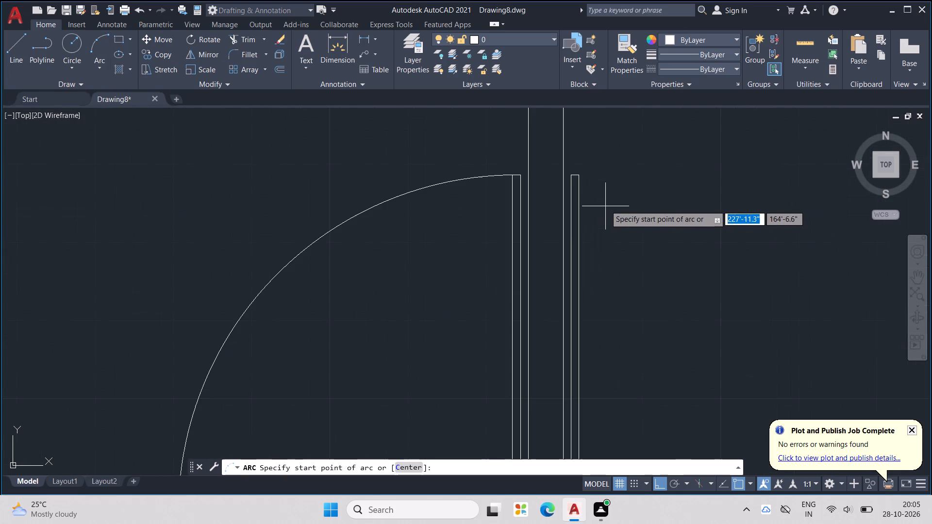
left_click(568, 175)
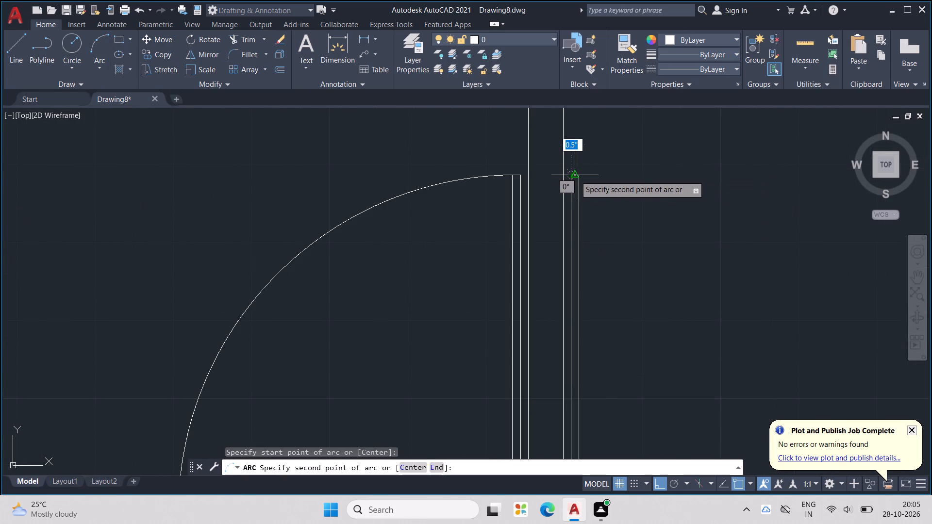
left_click(581, 177)
middle_click_drag(627, 222, 584, 177)
scroll(627, 218, "down", 1)
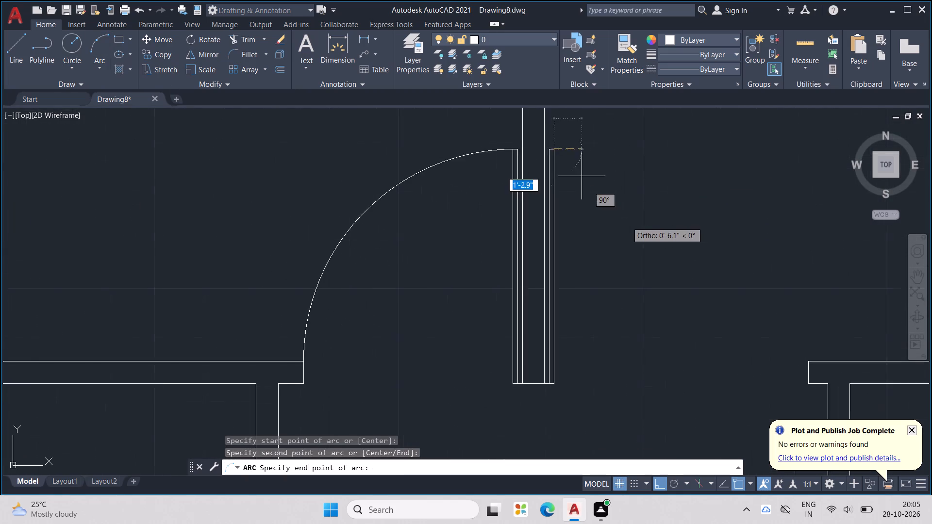
scroll(582, 176, "down", 2)
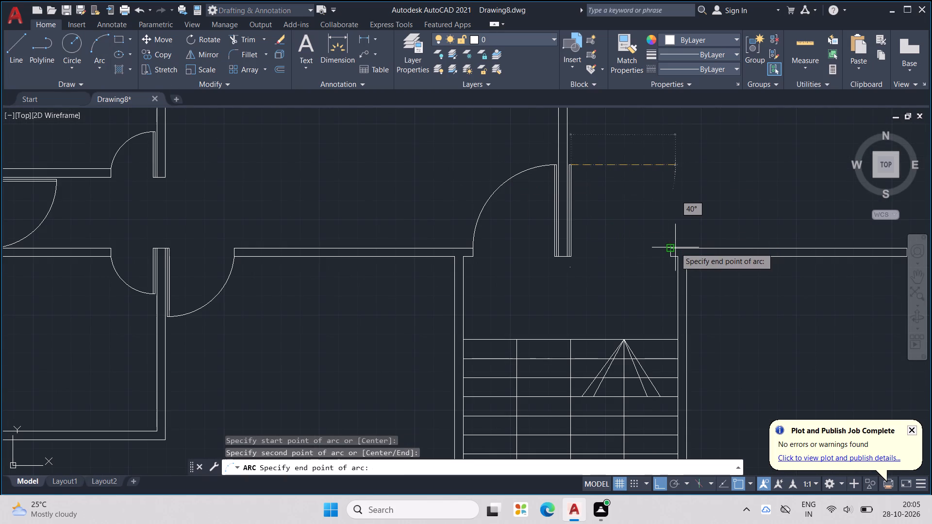
left_click(675, 247)
Draw a 1" by 3' door leaf downward beside the lower-right partition's left face, offset 1" from its upper left corner.
scroll(686, 253, "down", 3)
middle_click_drag(716, 273, 689, 258)
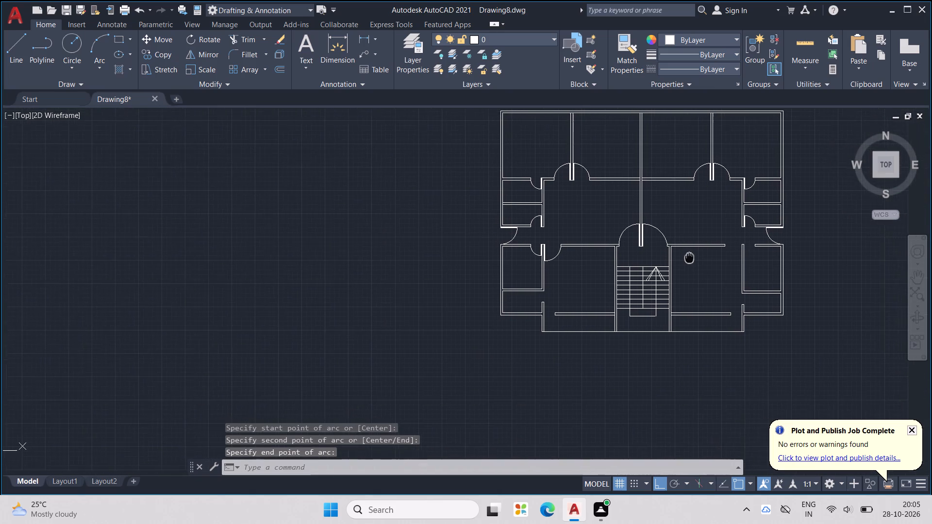
middle_click_drag(689, 258, 650, 253)
scroll(693, 241, "up", 1)
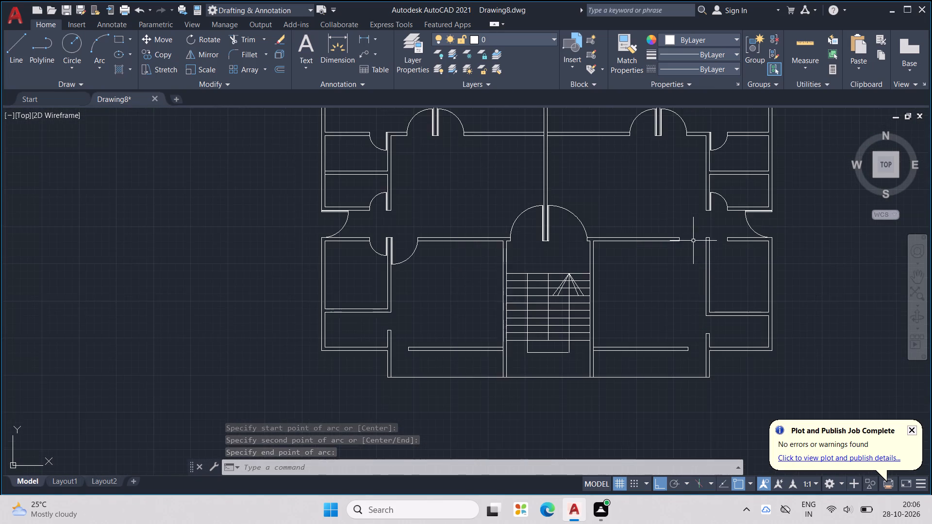
middle_click_drag(693, 241, 562, 251)
key("Escape")
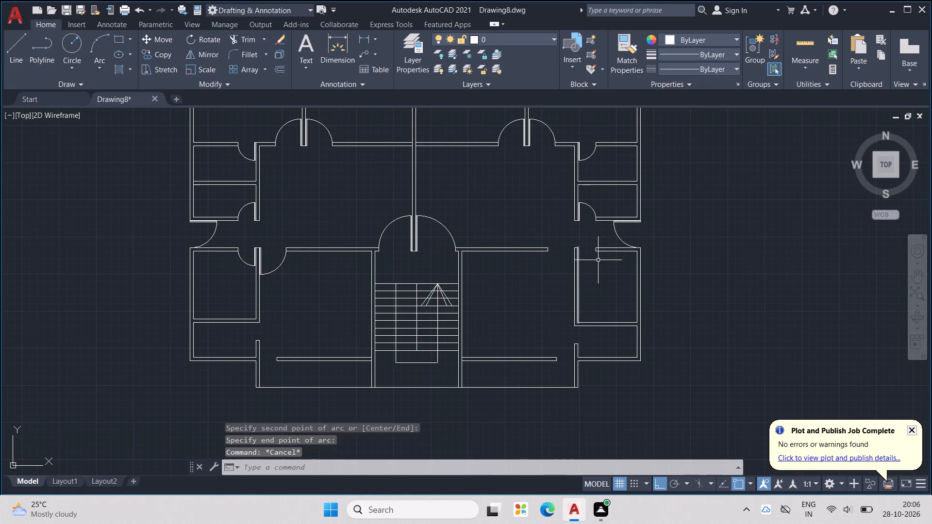
key("Escape")
key("Escape")
key("Escape")
key("l")
key("Return")
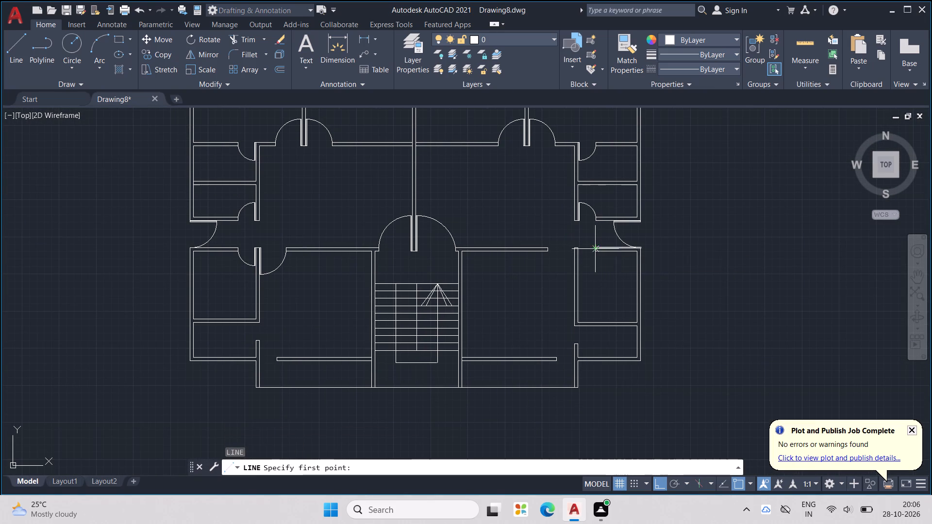
scroll(572, 251, "up", 3)
left_click(573, 239)
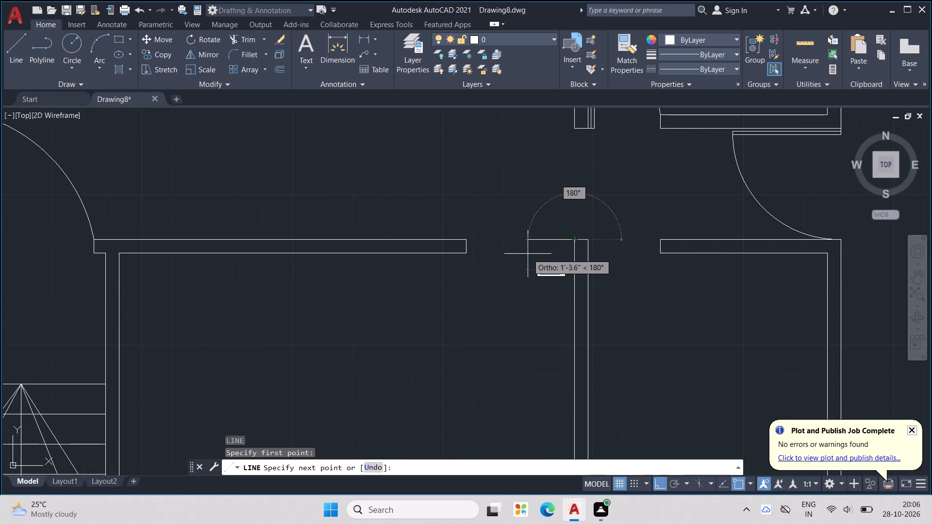
type("1\"")
key("Return")
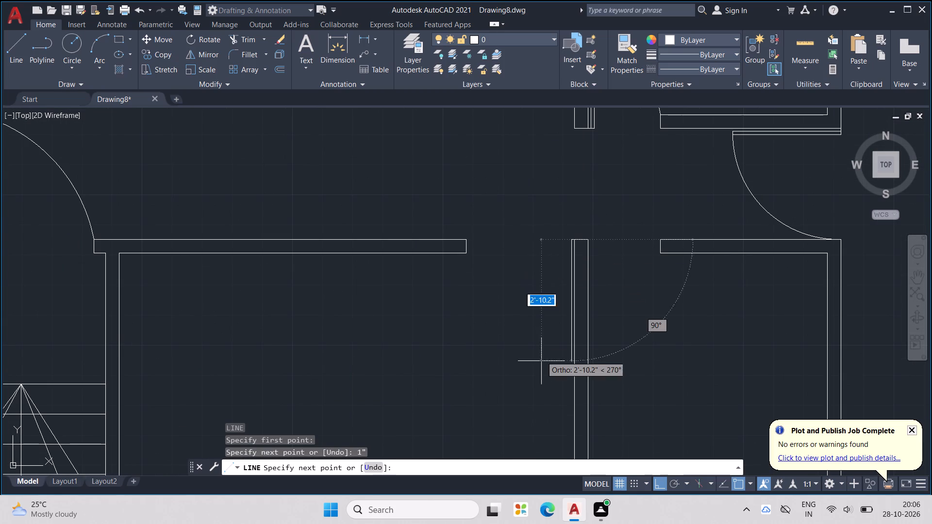
type("3'")
key("Return")
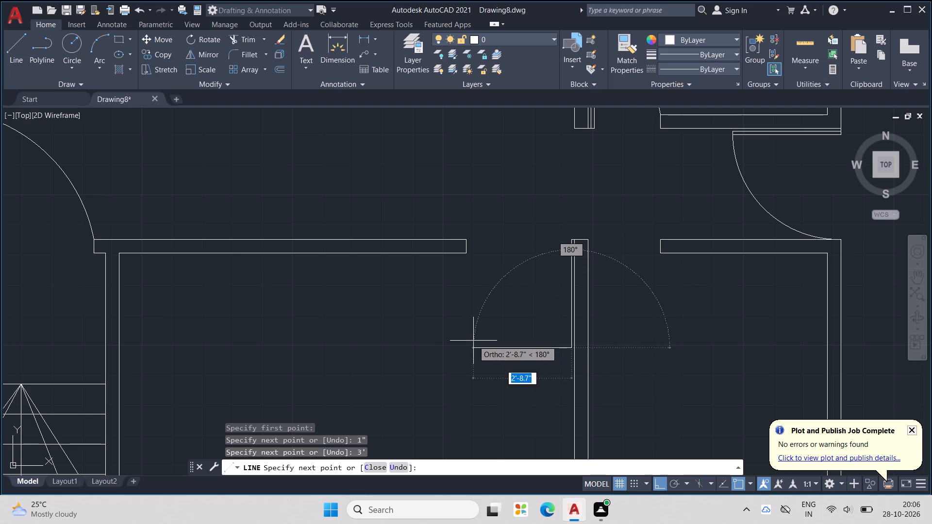
type("1\"")
key("Return")
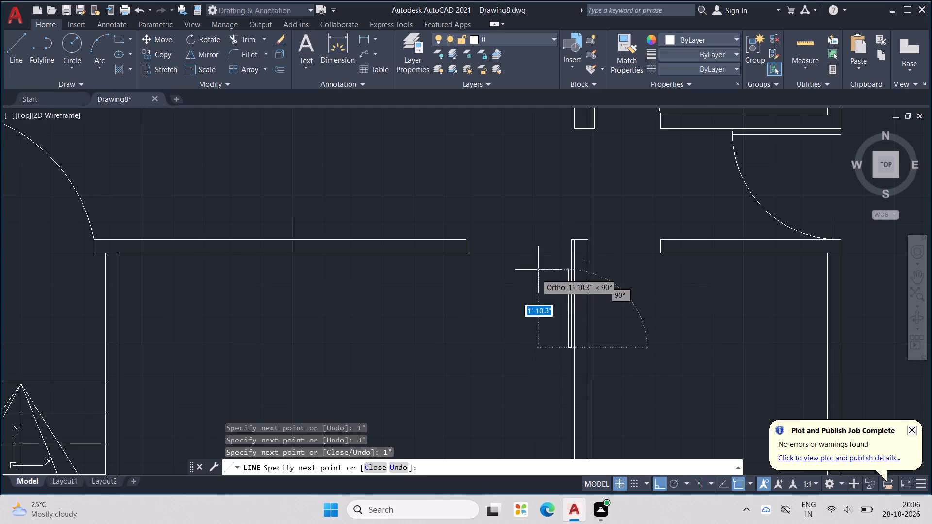
scroll(559, 243, "up", 3)
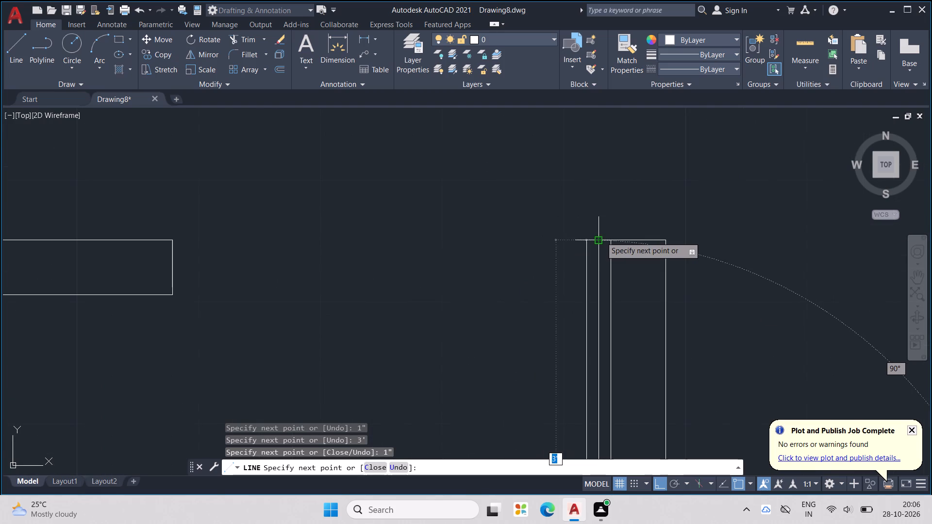
left_click(560, 242)
left_click(603, 237)
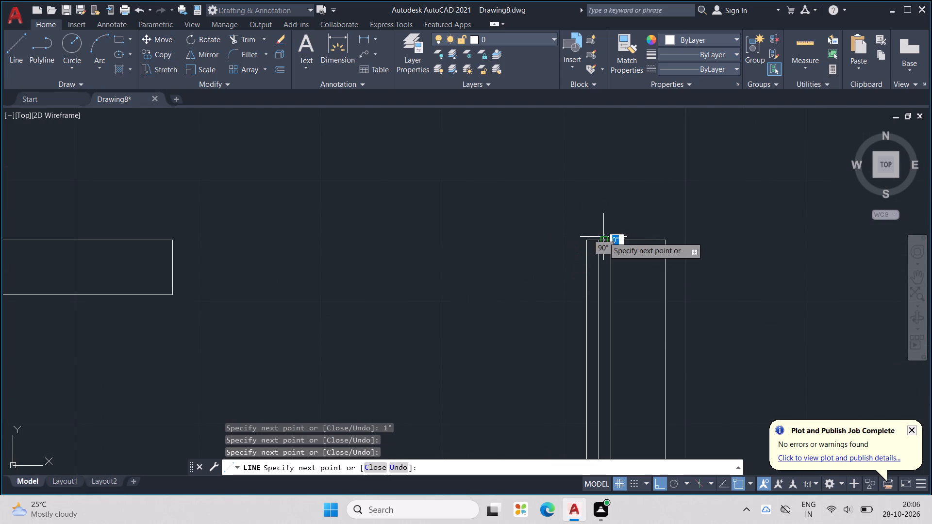
key("Escape")
key("Escape")
key("Escape")
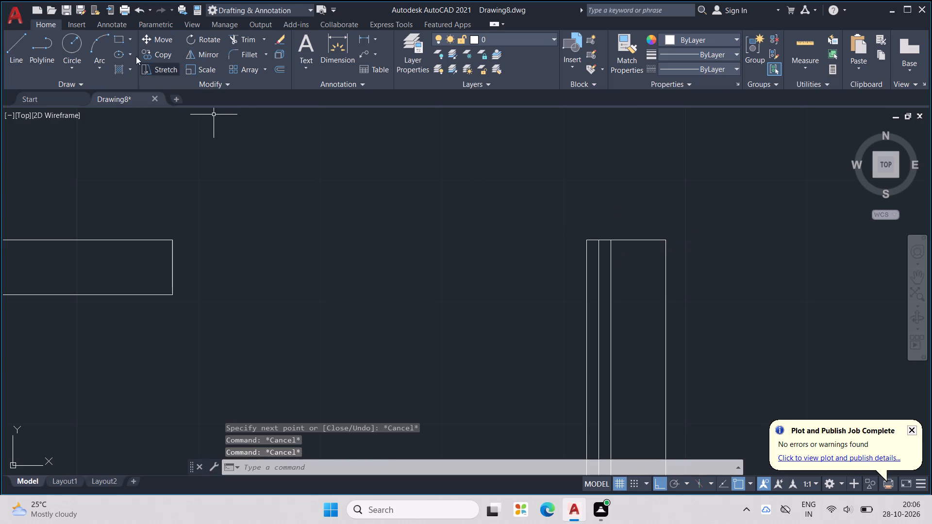
Draw a swing arc from the bottom of that 3' leaf to the lower corner of the horizontal wall end on its left.
left_click(99, 39)
scroll(367, 146, "down", 2)
scroll(423, 194, "down", 1)
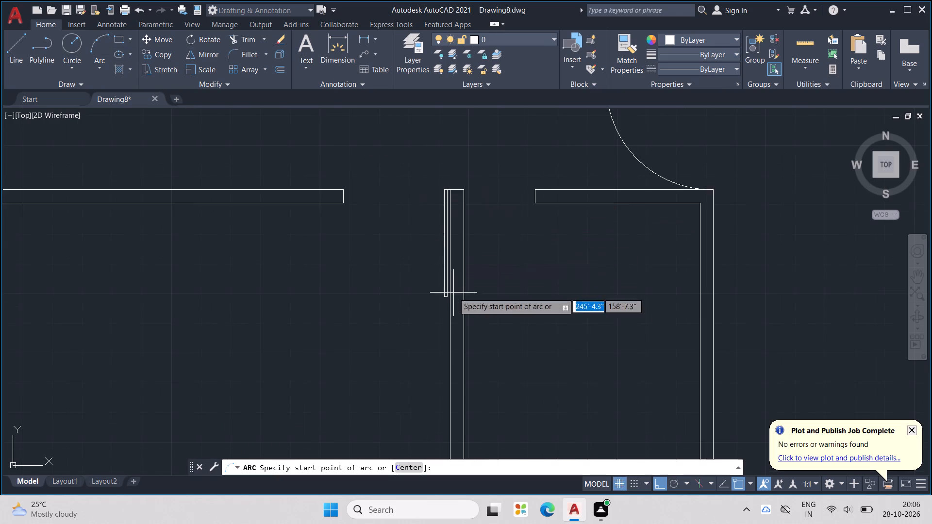
scroll(454, 301, "up", 3)
left_click(428, 293)
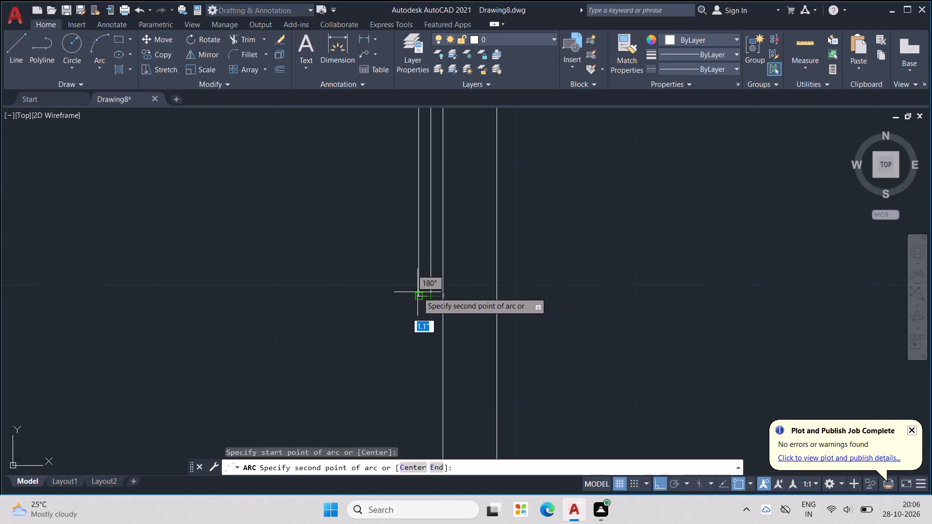
left_click(417, 292)
scroll(383, 282, "down", 3)
middle_click_drag(383, 282, 469, 389)
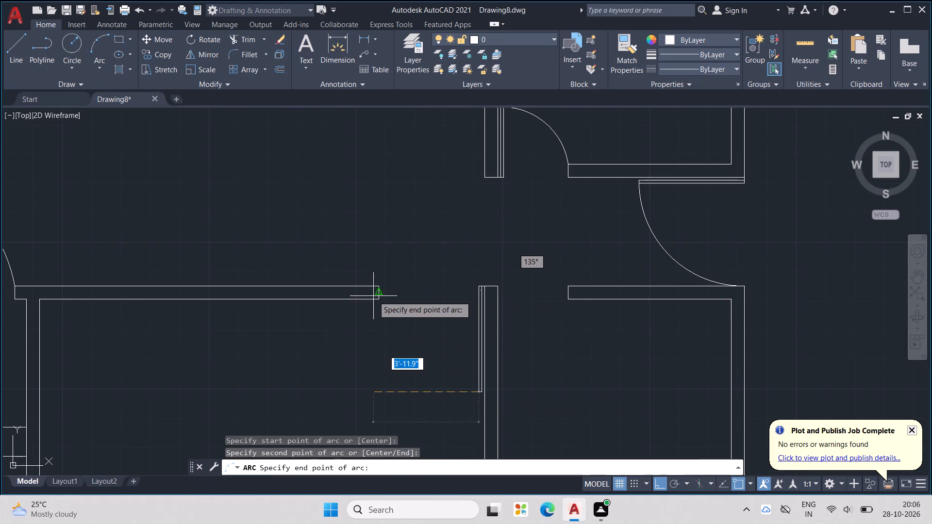
left_click(376, 298)
key("Escape")
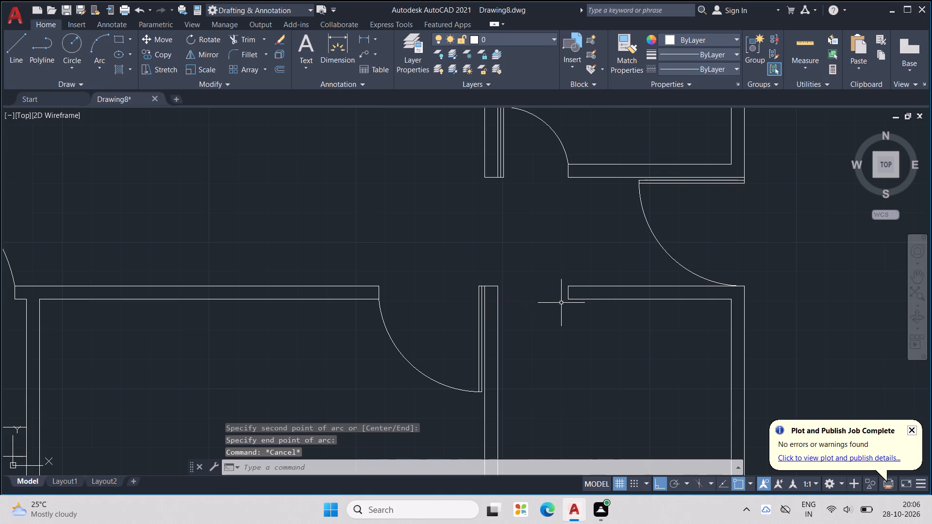
key("Escape")
key("Escape")
key("Escape")
key("Escape")
Draw a 1" by 3' door leaf downward beside the lower-right partition's right face, offset 1" from its upper right corner.
key("l")
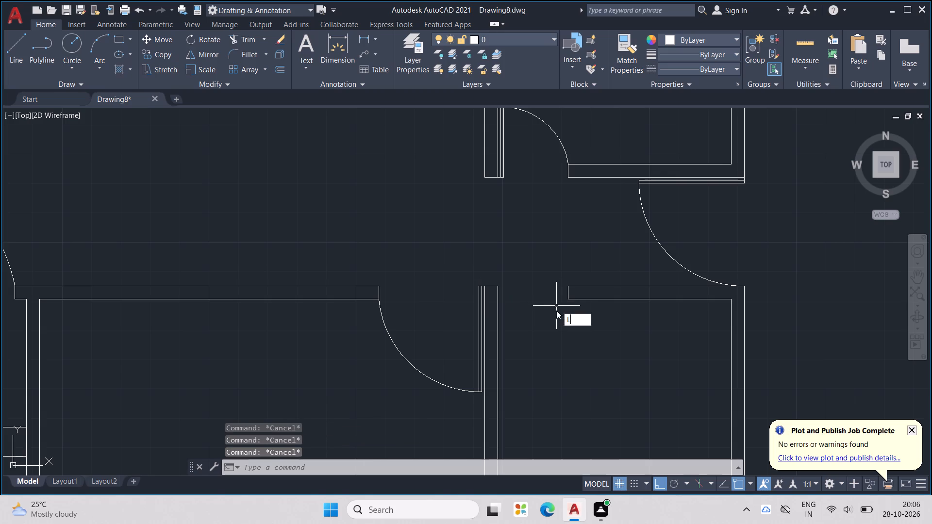
key("Return")
scroll(561, 315, "up", 1)
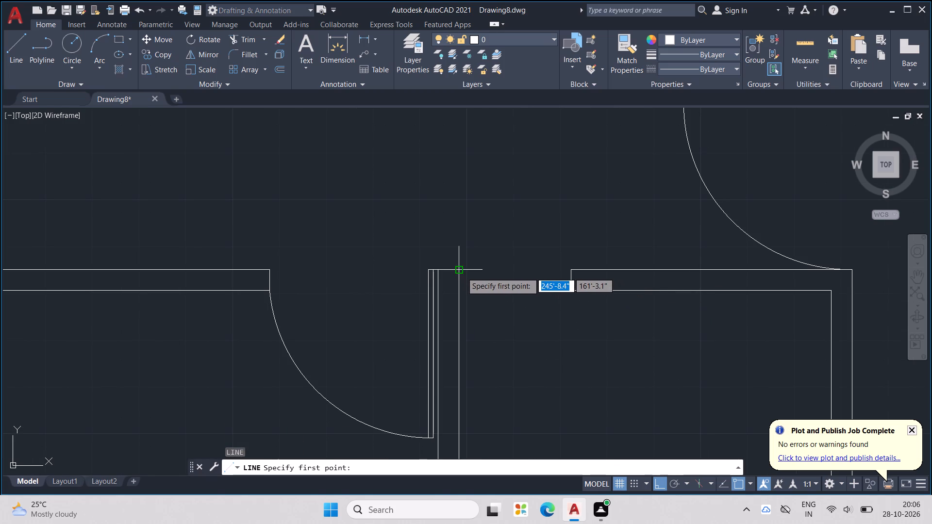
left_click(458, 272)
type("1\"")
key("Return")
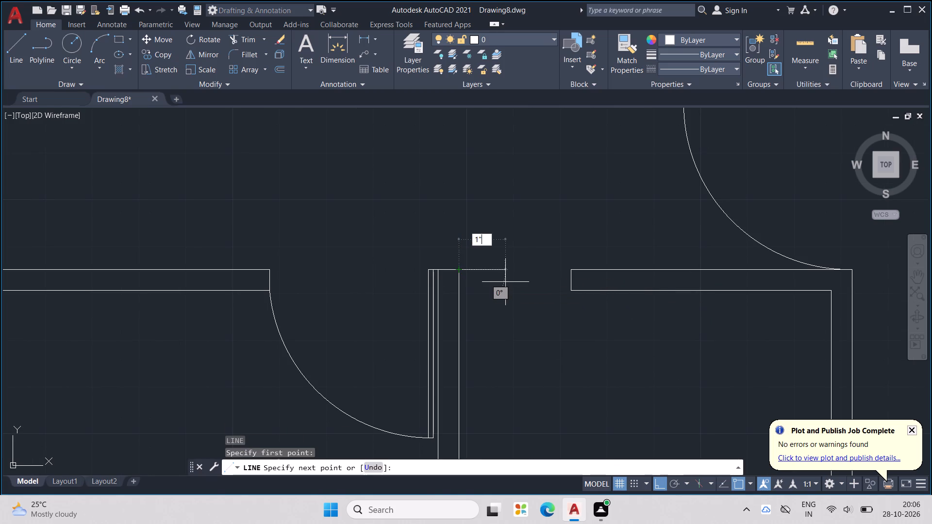
middle_click_drag(496, 400, 483, 371)
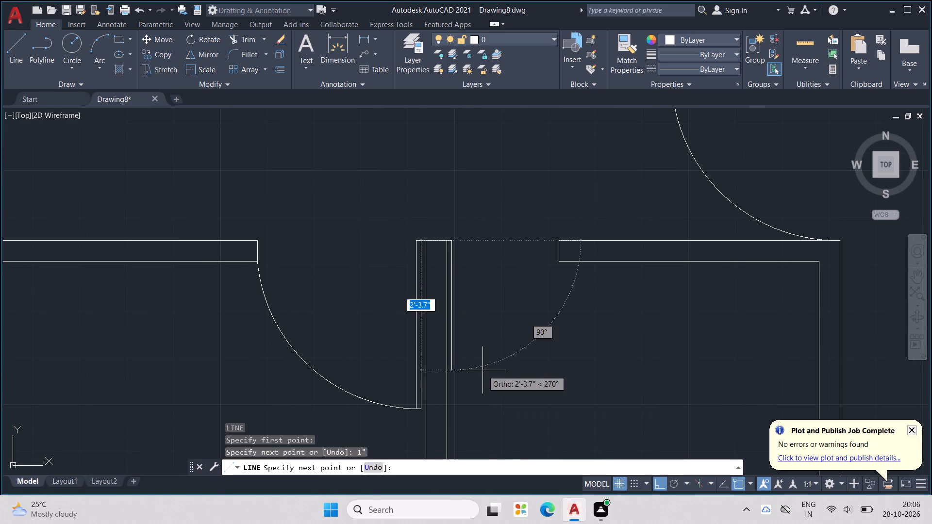
type("3'")
key("Return")
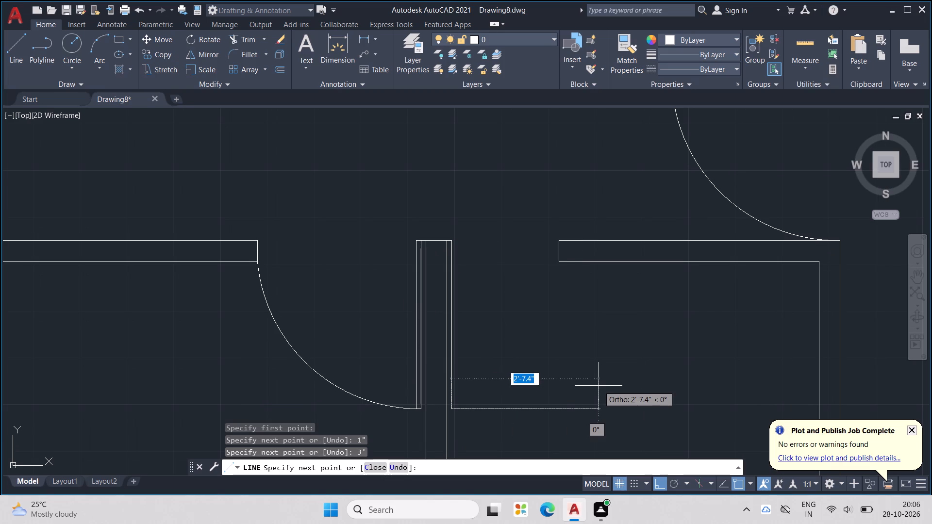
type("1\"")
key("Return")
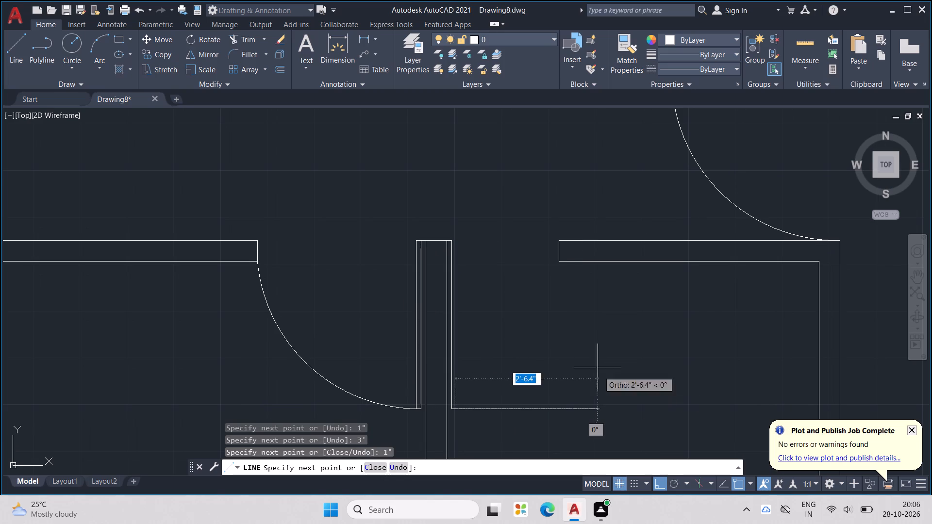
scroll(488, 248, "up", 1)
scroll(452, 233, "up", 1)
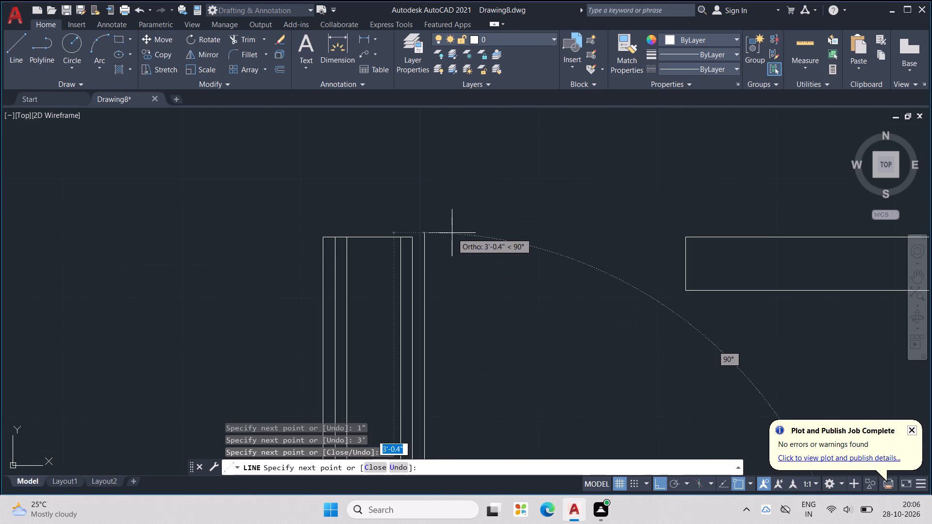
middle_click_drag(445, 238, 510, 260)
scroll(495, 265, "up", 2)
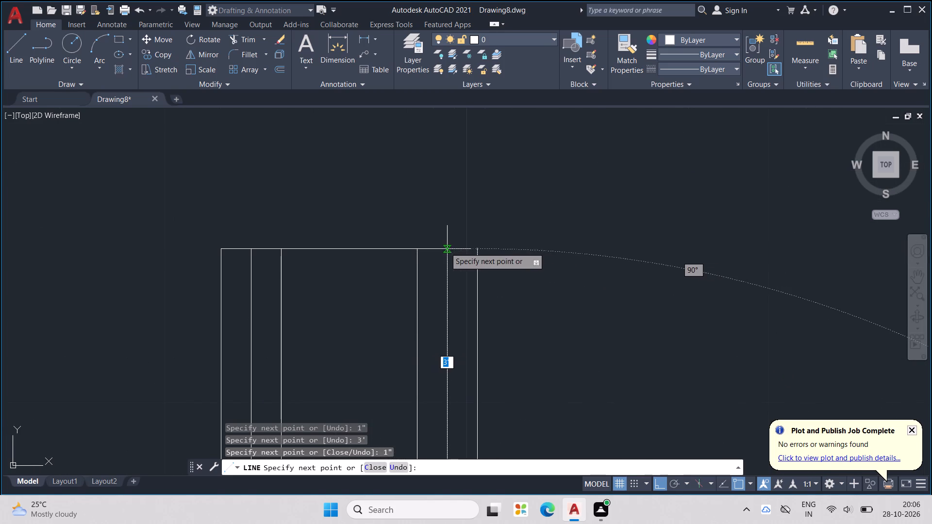
left_click(479, 247)
left_click(452, 248)
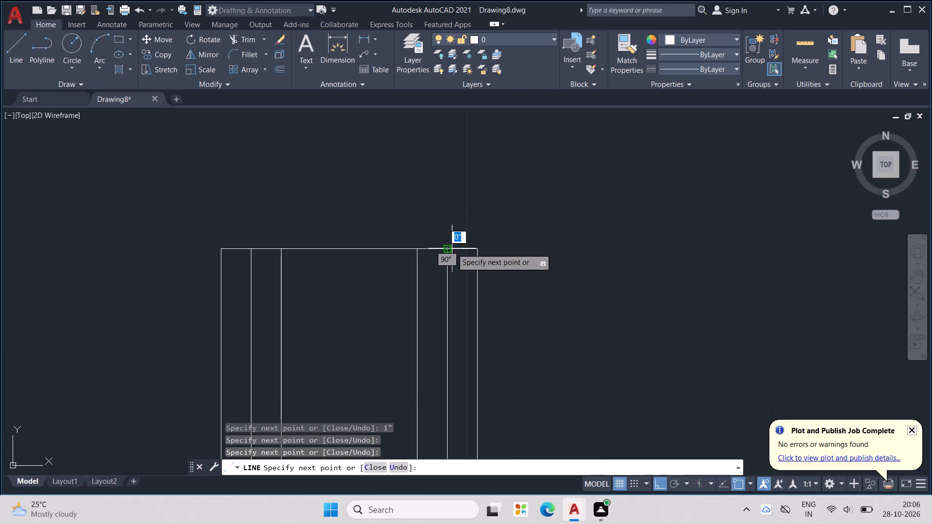
key("Escape")
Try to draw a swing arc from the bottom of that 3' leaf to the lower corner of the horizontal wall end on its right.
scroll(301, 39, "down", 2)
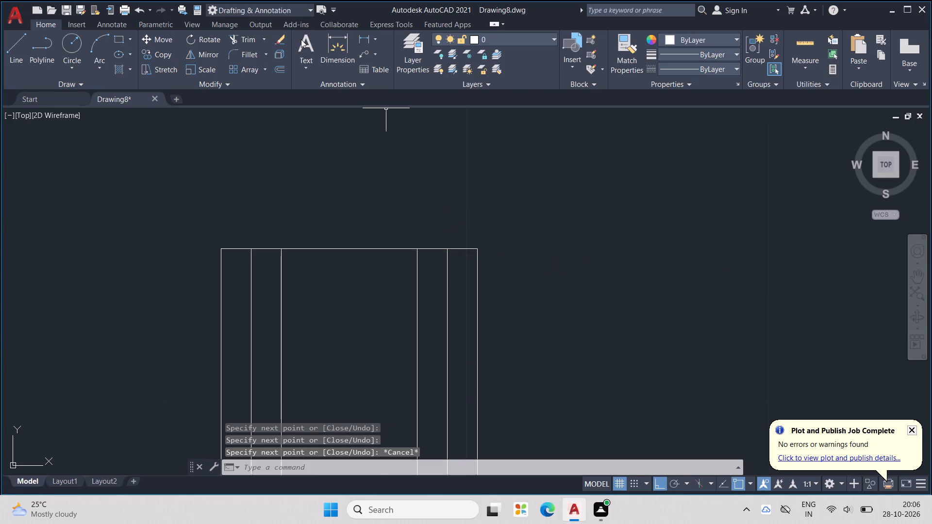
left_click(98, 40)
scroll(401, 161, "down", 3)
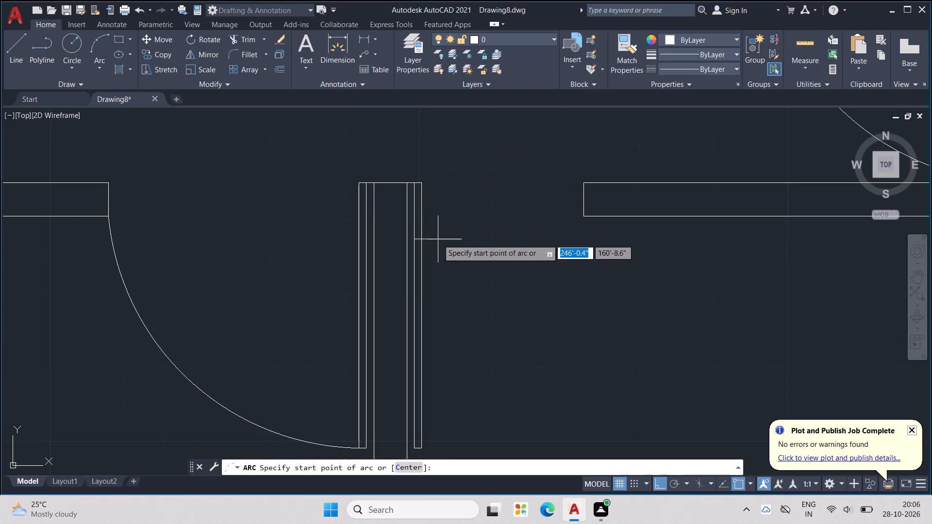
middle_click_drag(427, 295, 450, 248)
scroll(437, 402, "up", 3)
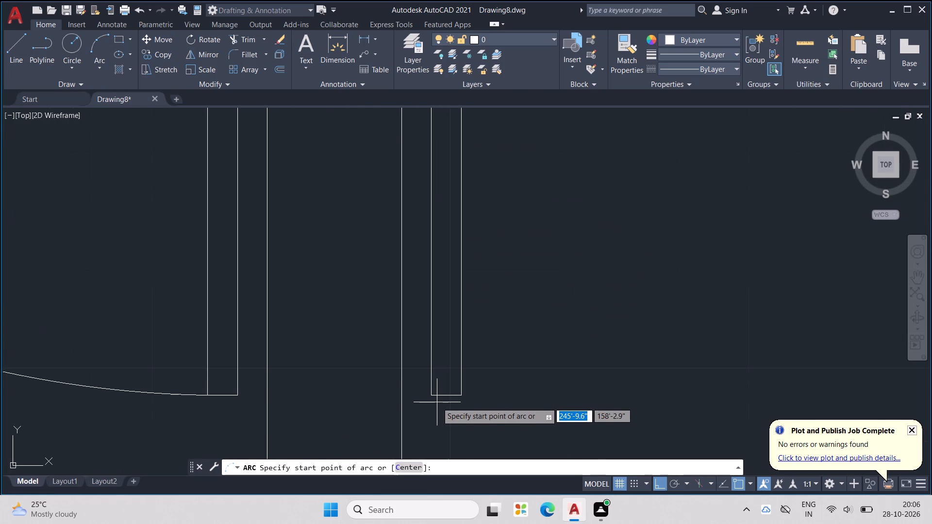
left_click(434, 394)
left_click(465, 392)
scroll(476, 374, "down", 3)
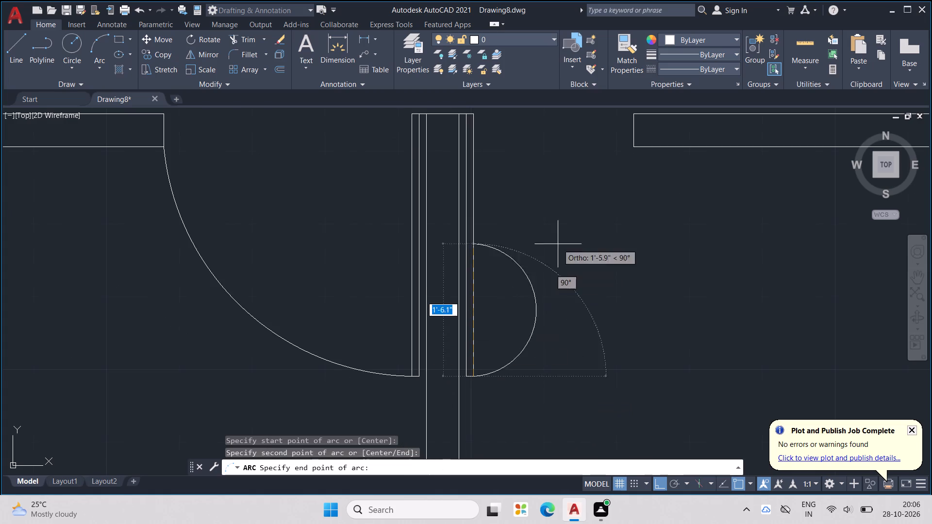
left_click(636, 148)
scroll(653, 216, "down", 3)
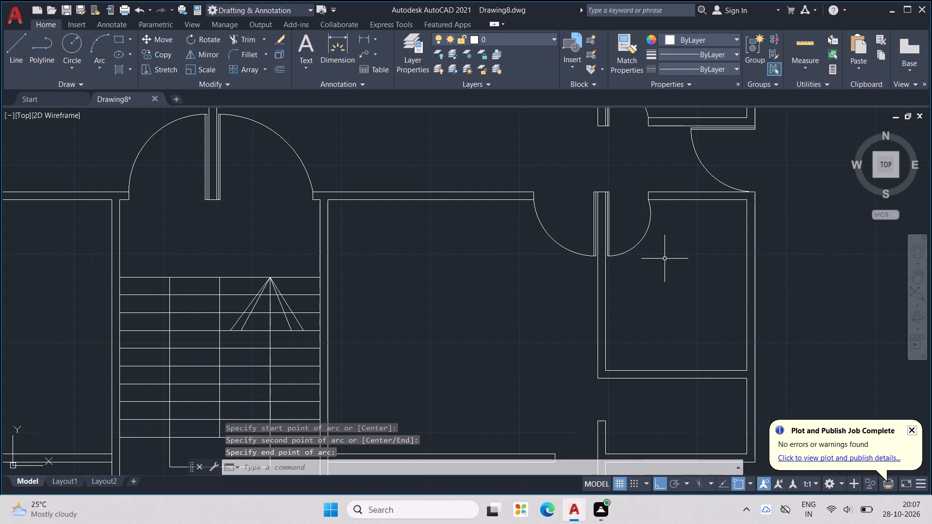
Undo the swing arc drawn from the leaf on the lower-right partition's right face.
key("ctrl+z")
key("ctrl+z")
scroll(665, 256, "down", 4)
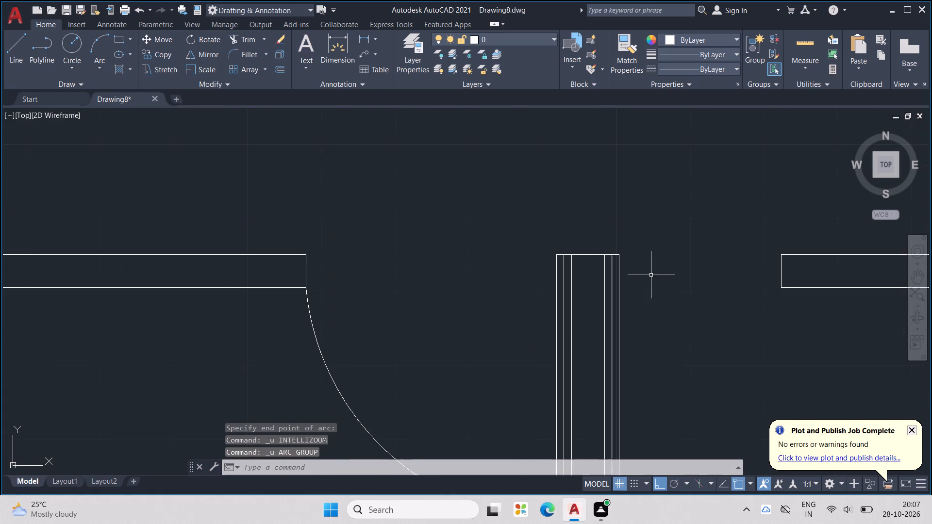
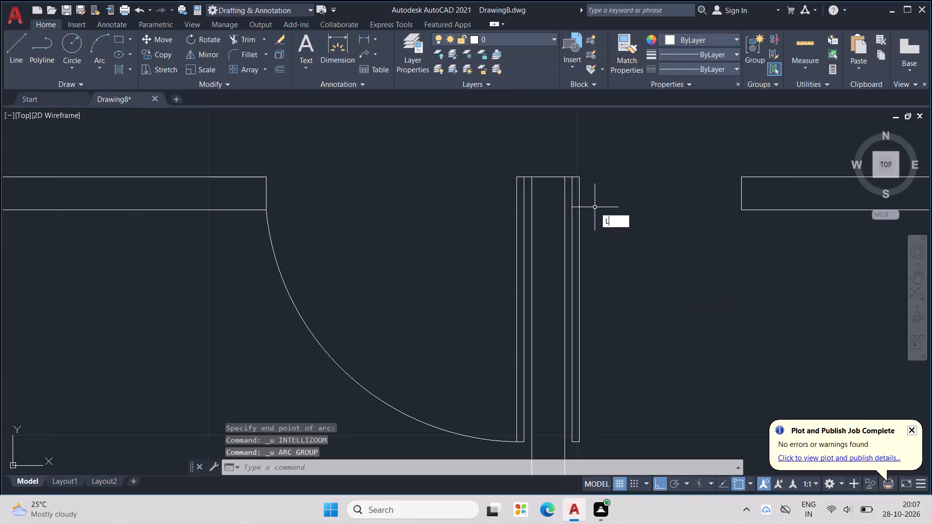
Draw a guide line 2' down the lower-right partition's right leaf from its upper inner corner, continuing across the leaf to the right.
left_click(572, 180)
type("2'")
key("Return")
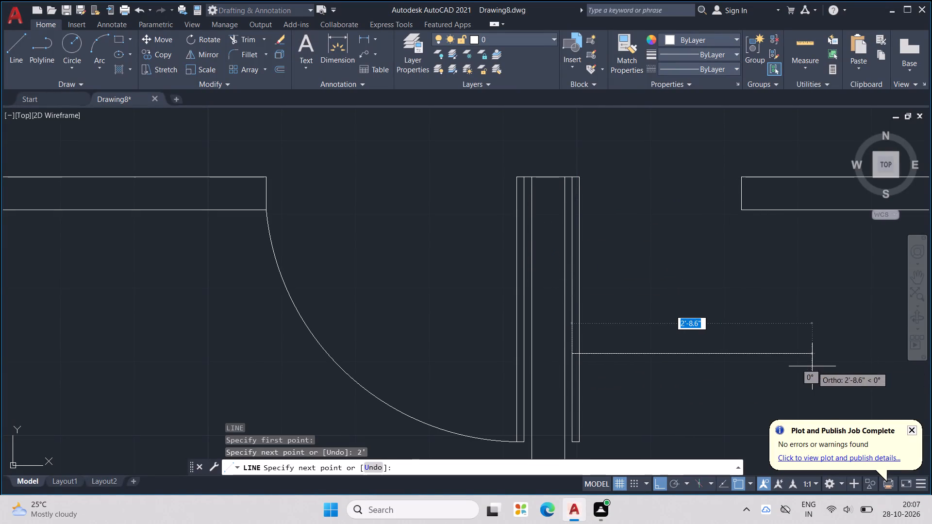
left_click(811, 366)
key("Escape")
key("Escape")
Trim the excess guide line and the leaf portion below it, shortening the partition's right leaf to 2'.
type("TR")
key("Return")
left_click_drag(757, 333, 718, 377)
scroll(641, 388, "up", 1)
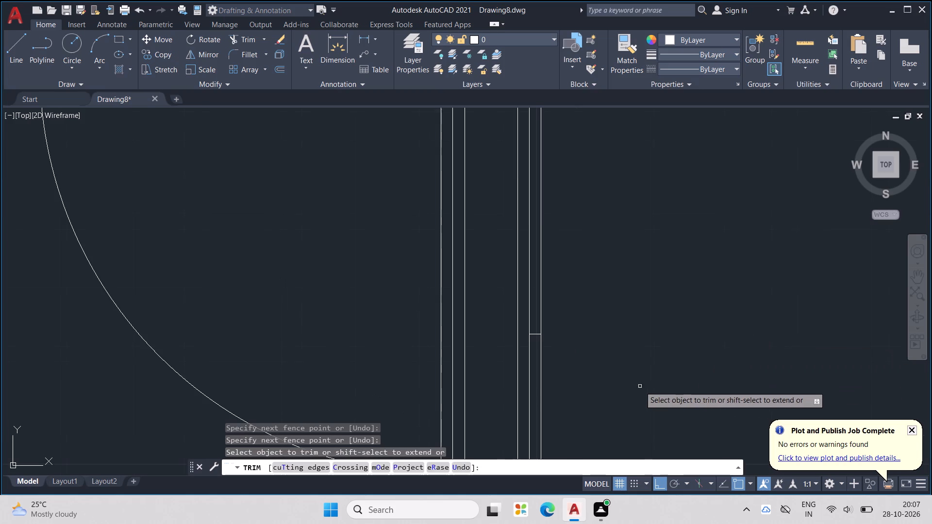
left_click(530, 383)
left_click_drag(536, 383, 561, 393)
middle_click_drag(568, 382, 556, 283)
left_click(523, 375)
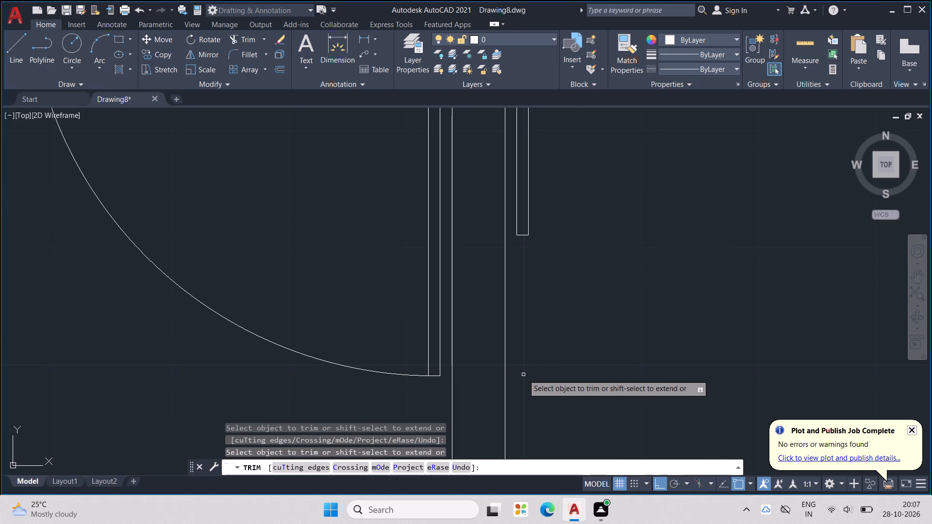
key("Escape")
scroll(579, 333, "down", 3)
middle_click_drag(626, 321, 623, 355)
key("Escape")
key("Escape")
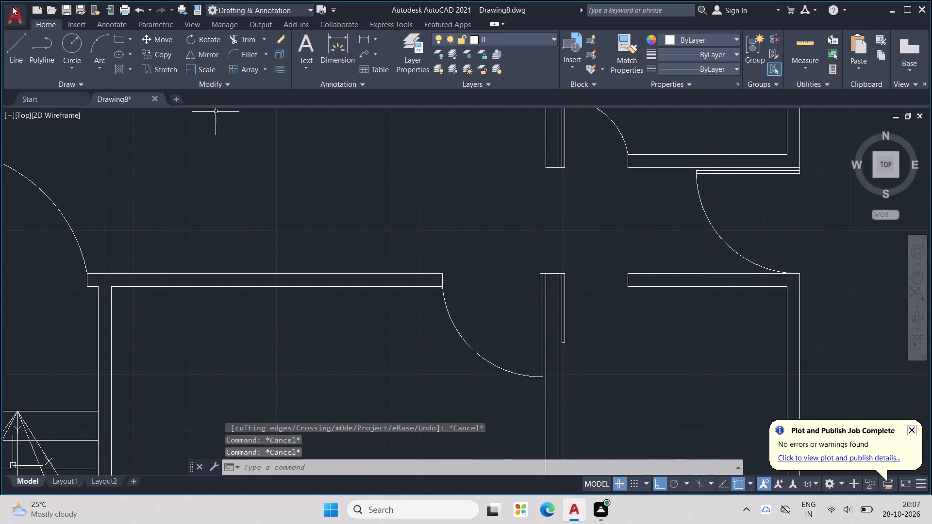
Draw a swing arc from the bottom of the shortened 2' leaf to the lower corner of the wall end on its right.
left_click(95, 39)
scroll(588, 331, "up", 1)
scroll(528, 345, "up", 3)
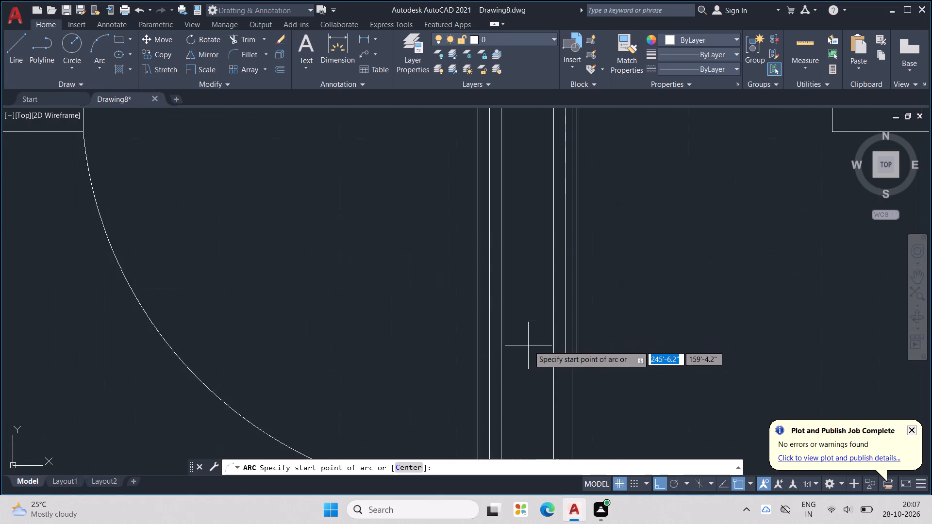
left_click(583, 368)
left_click(603, 370)
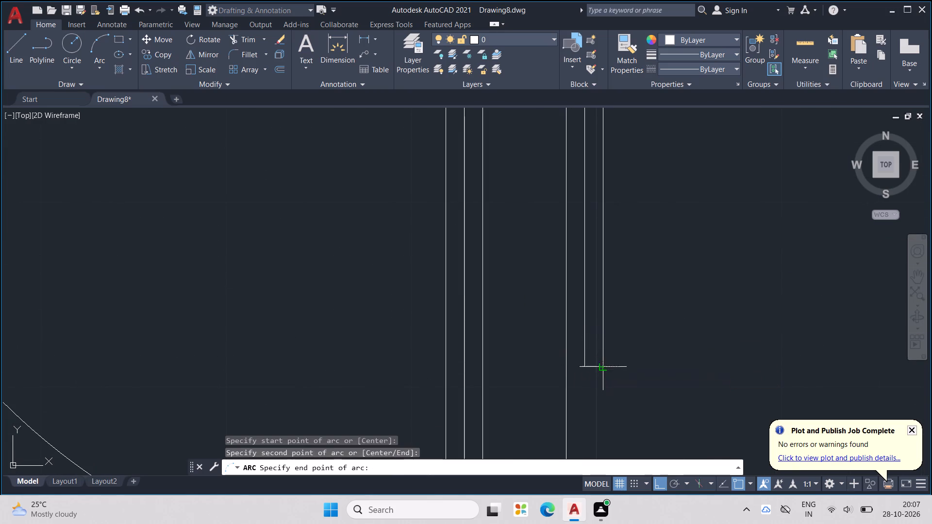
scroll(616, 339, "down", 4)
middle_click(621, 335)
left_click(679, 282)
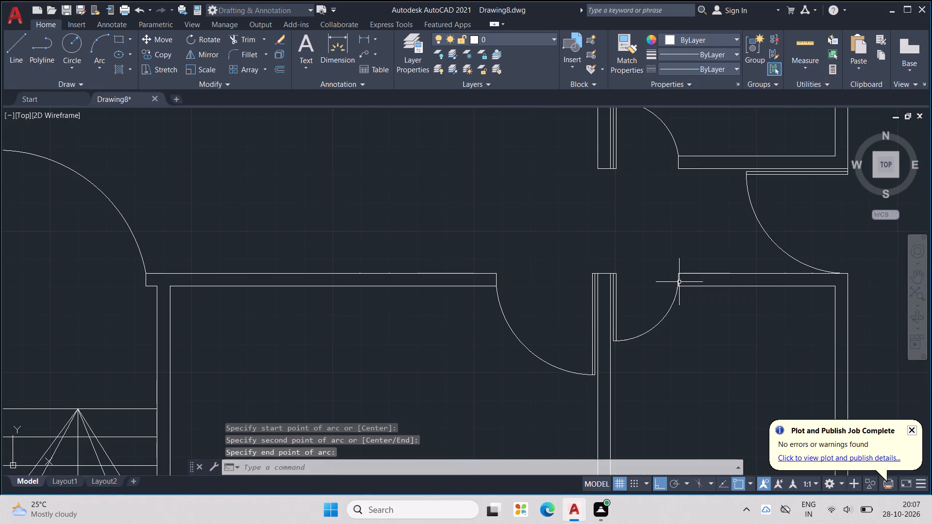
scroll(679, 282, "down", 3)
middle_click_drag(681, 315, 627, 246)
key("Escape")
key("Escape")
key("Escape")
key("Escape")
key("Escape")
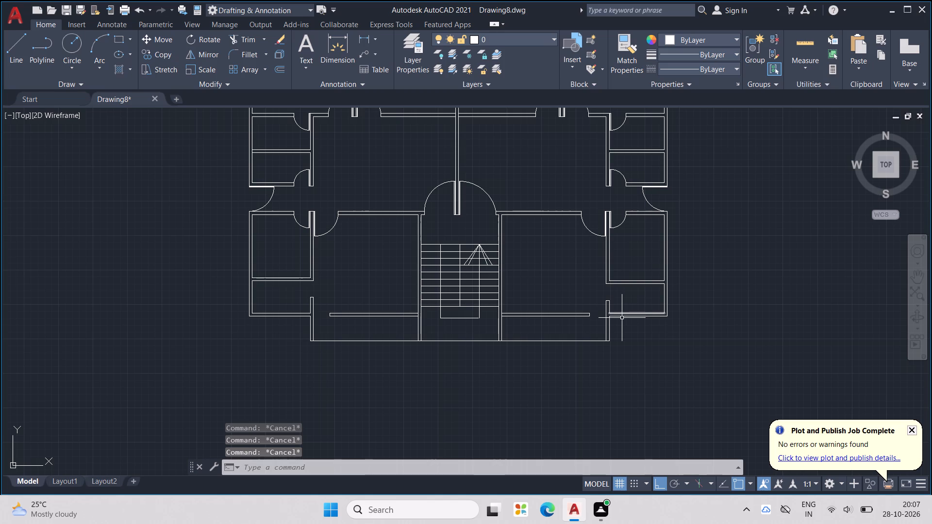
Draw a 1" by 2' door leaf rightward at the lower-right small room's doorway, offset 1" below the lower left corner of the wall above.
key("l")
key("Return")
scroll(622, 315, "up", 4)
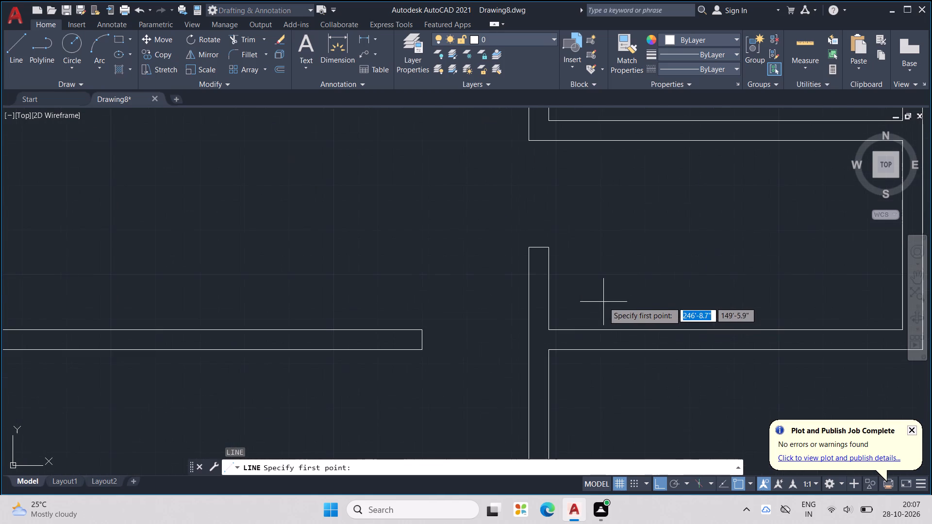
left_click(528, 140)
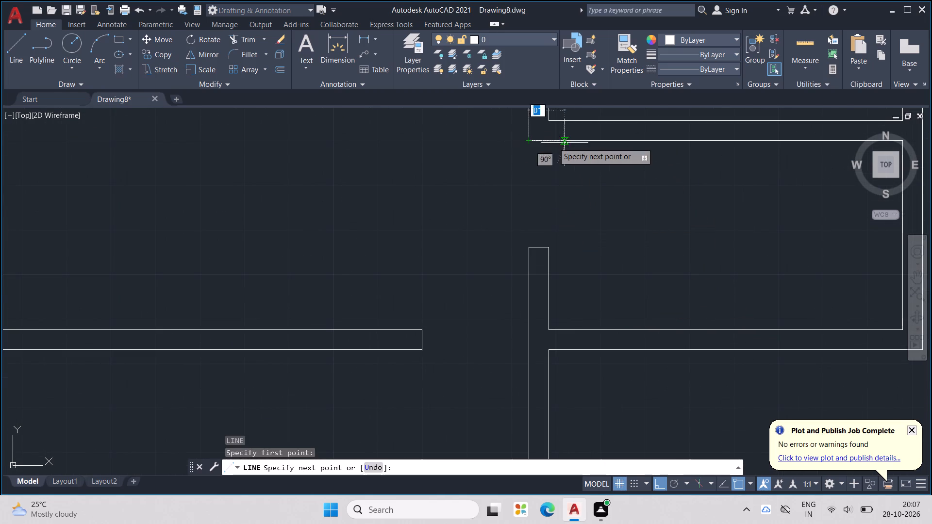
type("1\"")
key("Return")
type("2'")
key("Return")
type("1\"")
key("Return")
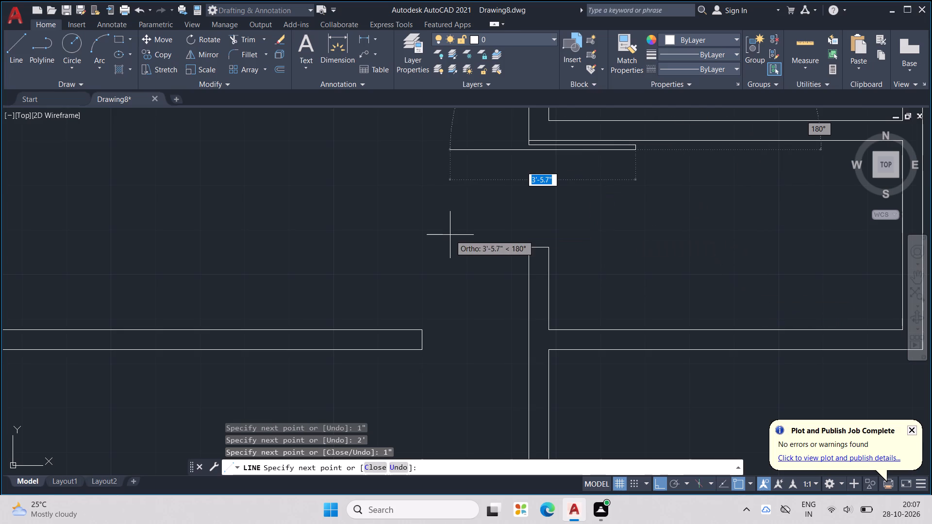
type("2'")
key("Return")
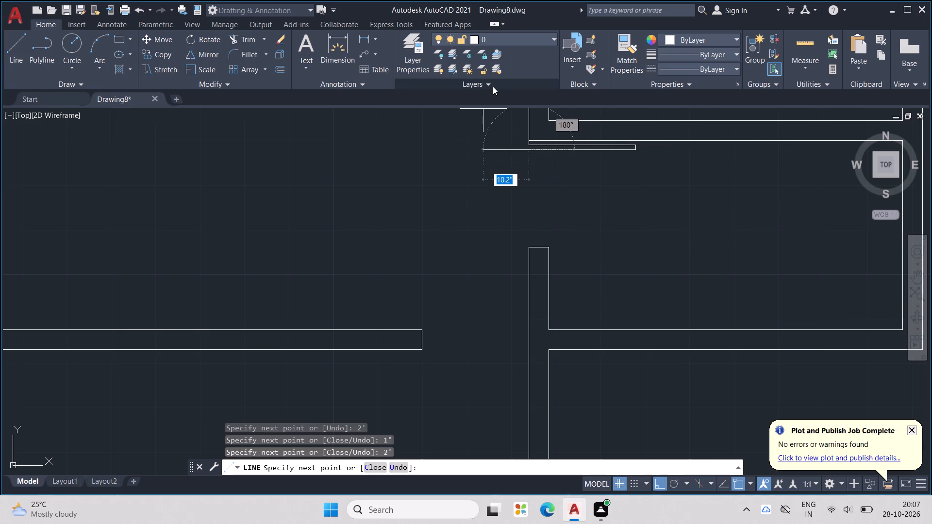
middle_click_drag(593, 494, 602, 523)
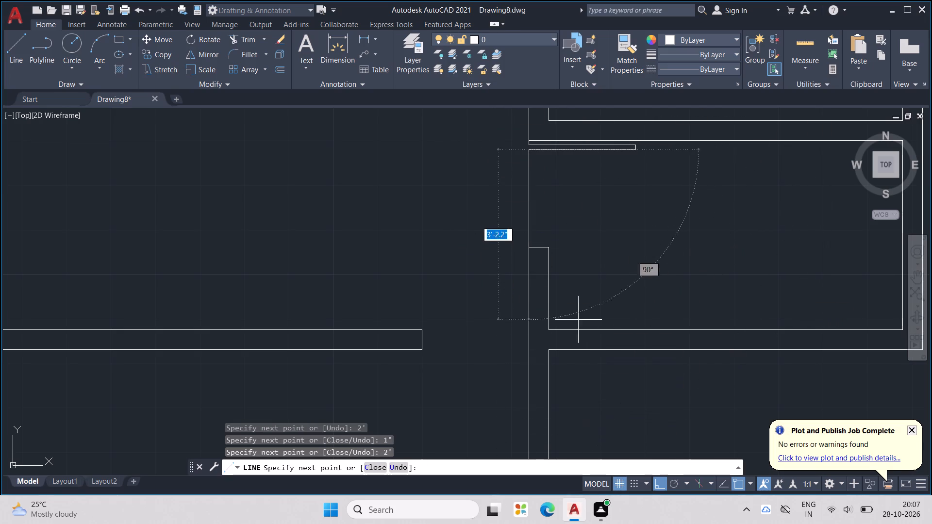
middle_click_drag(562, 305, 562, 420)
type("1\"")
key("Return")
key("Escape")
key("Escape")
key("Escape")
key("Escape")
key("Escape")
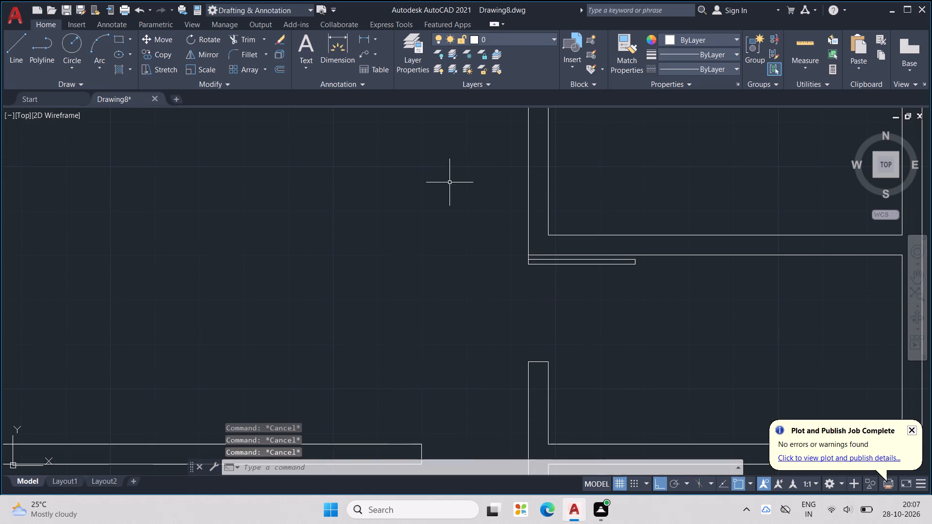
key("Escape")
key("Escape")
Draw a swing arc from the right end of that 2' leaf to the upper right corner of the wall stub below.
left_click(97, 38)
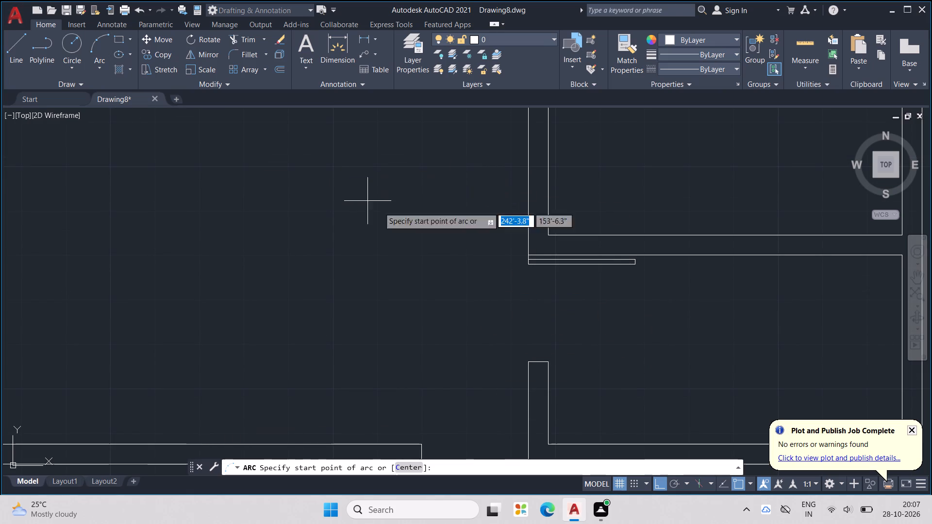
scroll(631, 270, "up", 2)
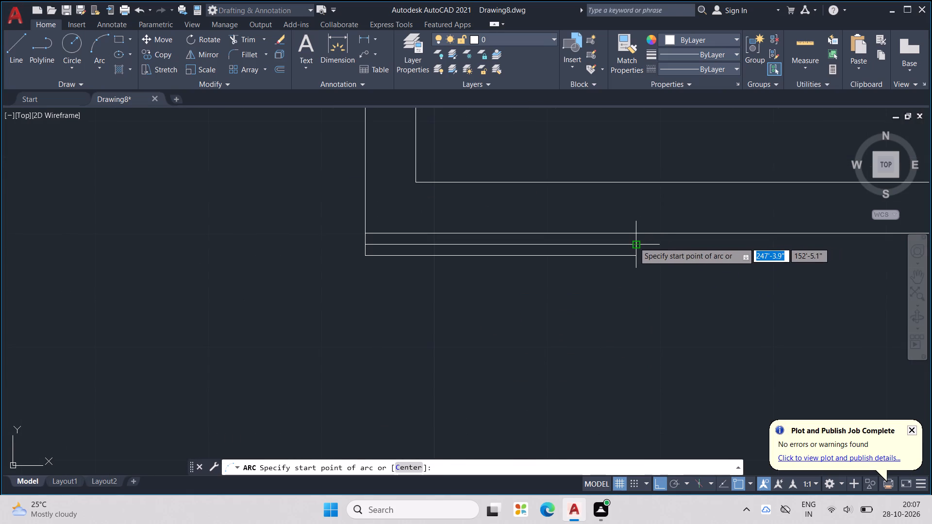
left_click(634, 242)
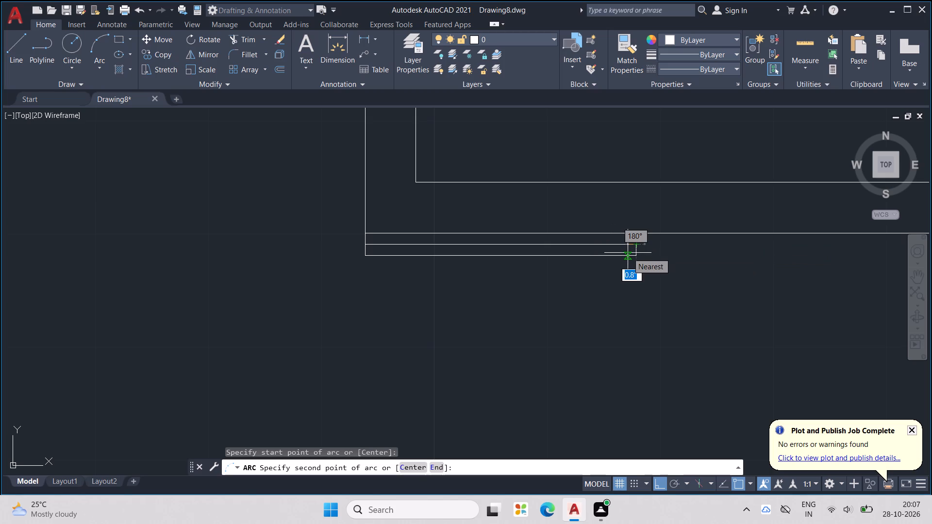
middle_click_drag(590, 337, 612, 291)
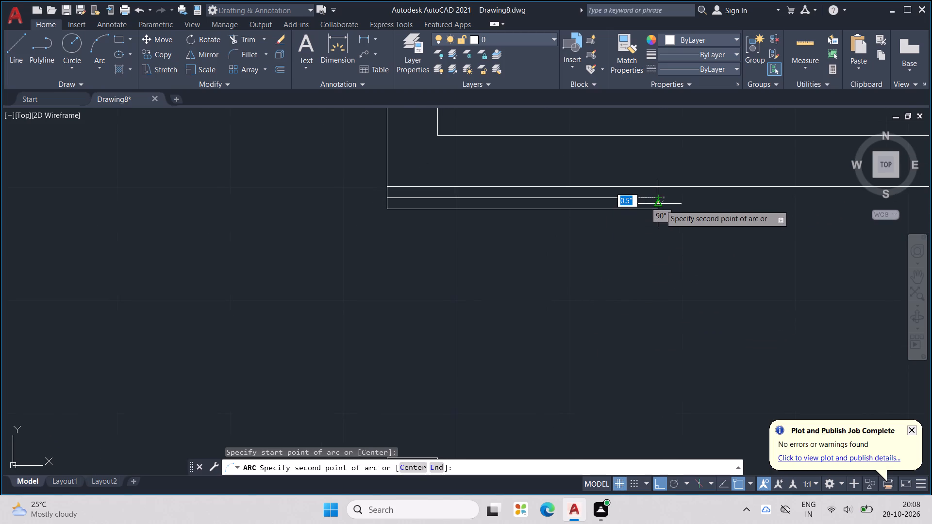
left_click(658, 212)
scroll(547, 300, "down", 1)
middle_click_drag(548, 300, 570, 225)
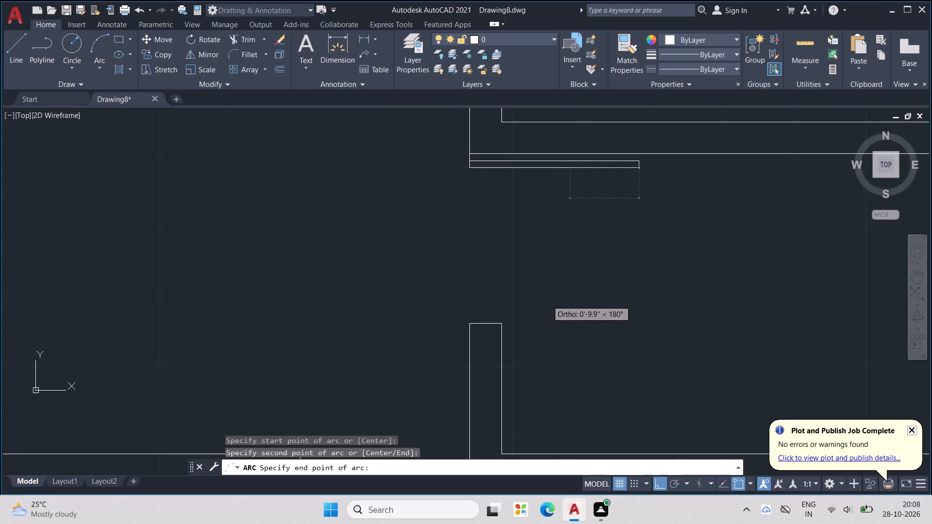
left_click(499, 325)
scroll(508, 320, "down", 3)
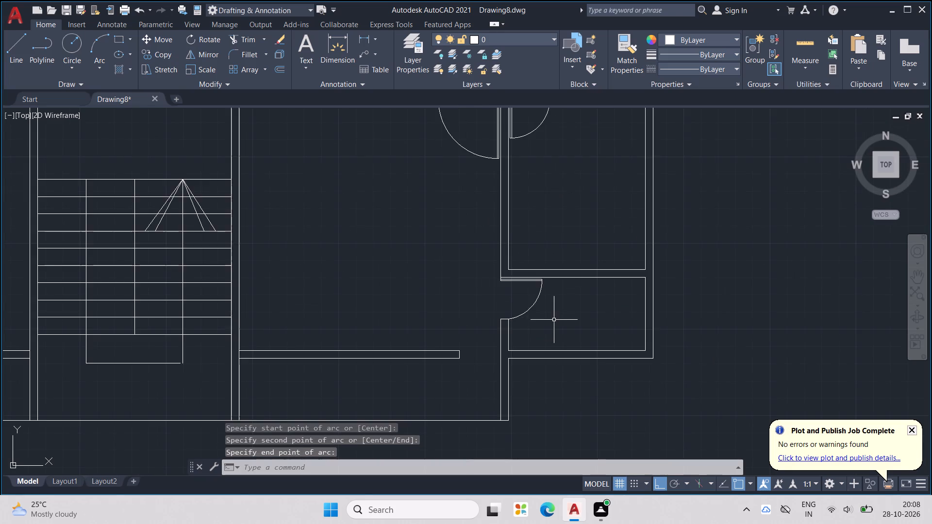
scroll(555, 320, "down", 2)
middle_click_drag(499, 329, 620, 319)
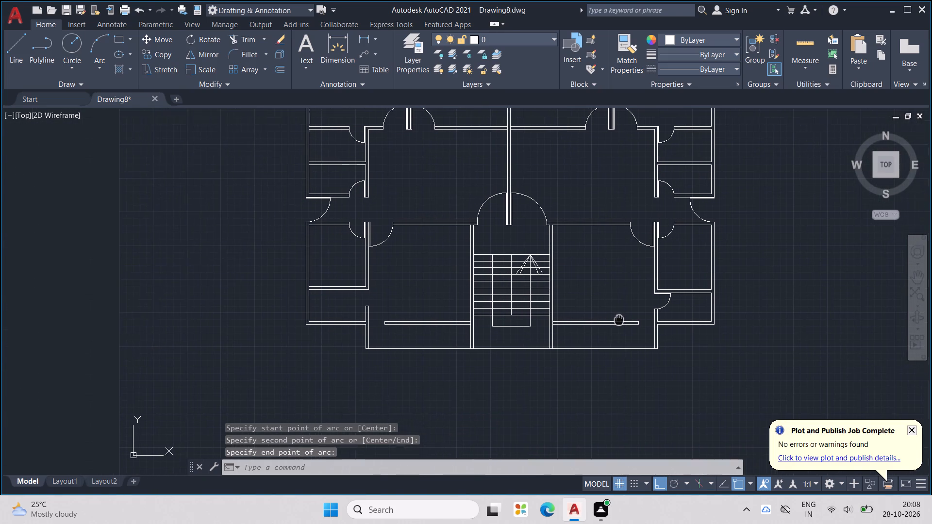
middle_click_drag(620, 319, 632, 319)
scroll(634, 315, "down", 1)
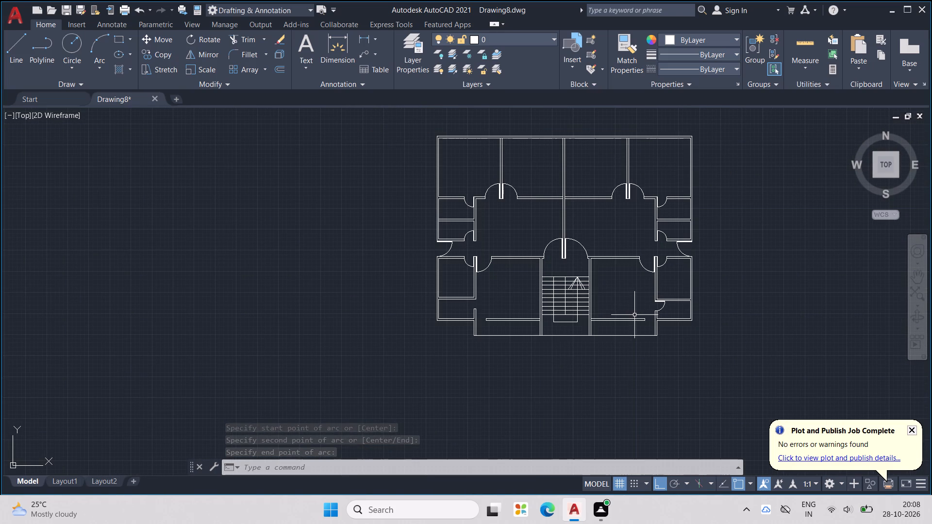
key("Escape")
key("Escape")
key("Escape")
key("Escape")
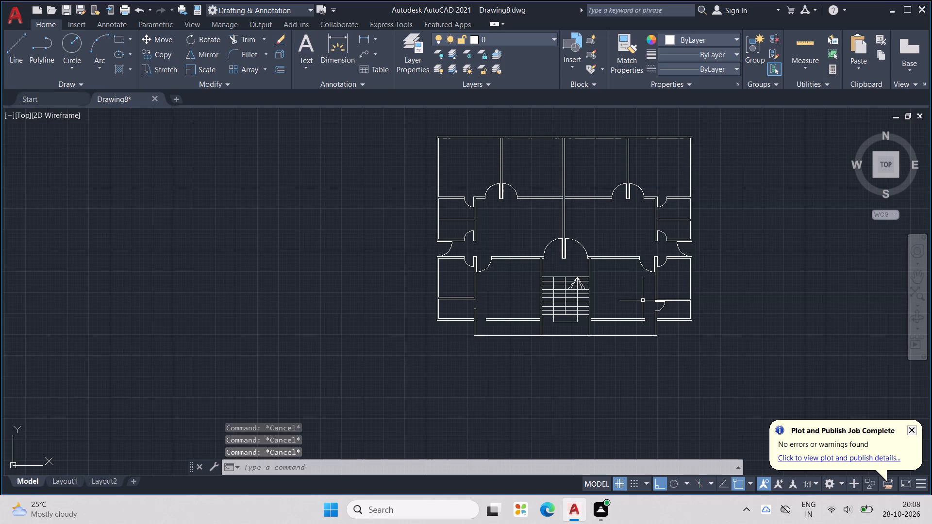
Draw a 1" by 2' door leaf downward, offset 1" from the lower-right partition's left face, starting level with the adjacent horizontal wall's upper edge.
key("l")
key("Return")
scroll(657, 324, "up", 3)
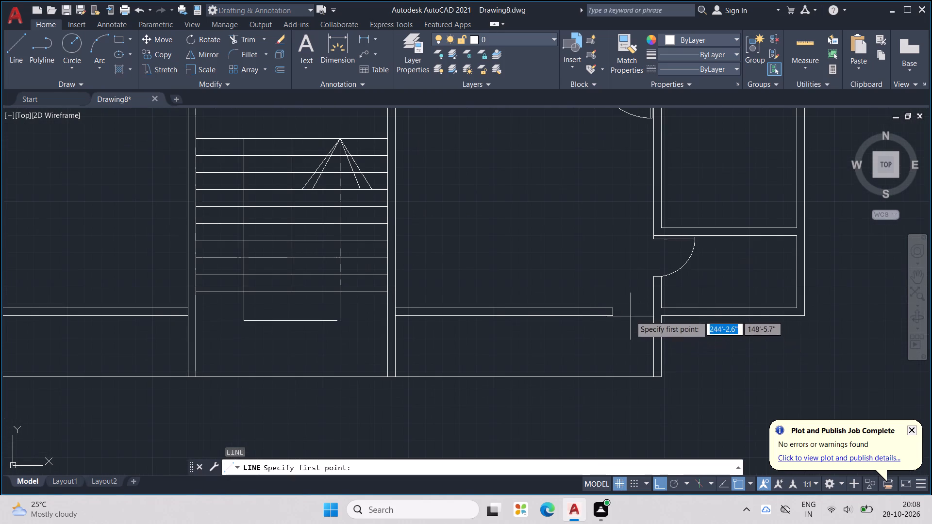
middle_click_drag(620, 307, 563, 313)
scroll(563, 313, "up", 2)
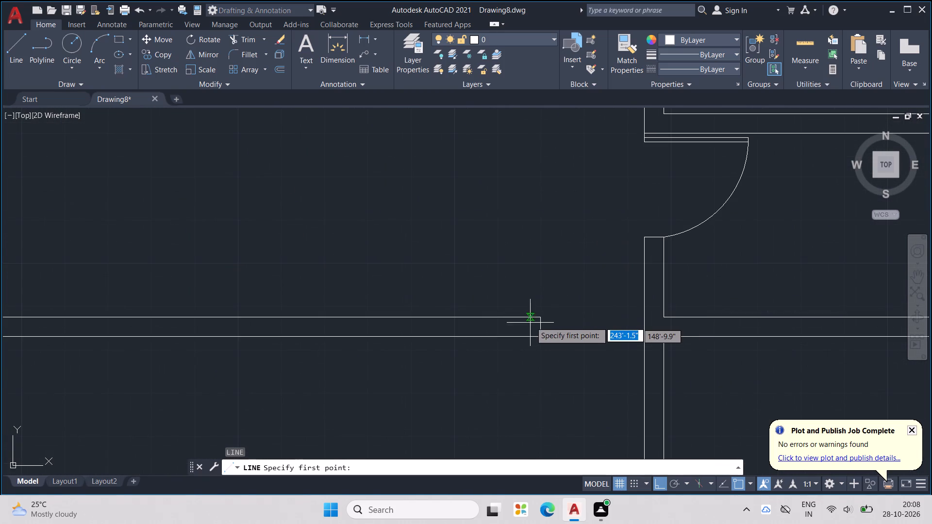
left_click(645, 320)
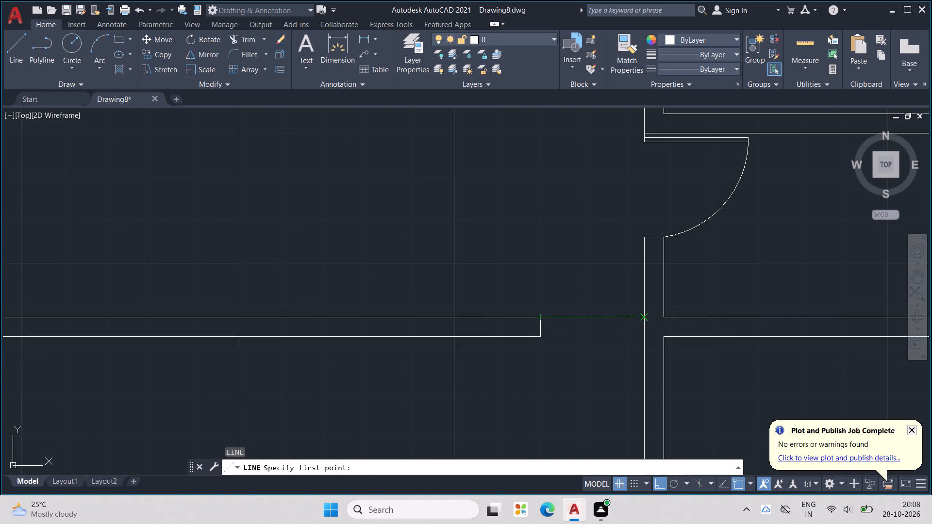
type("1\"")
key("Return")
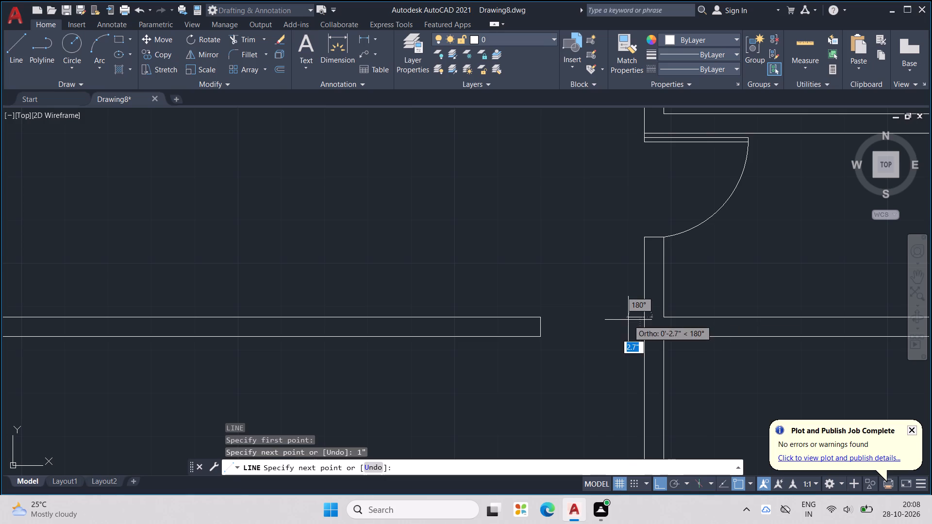
type("2'")
key("Return")
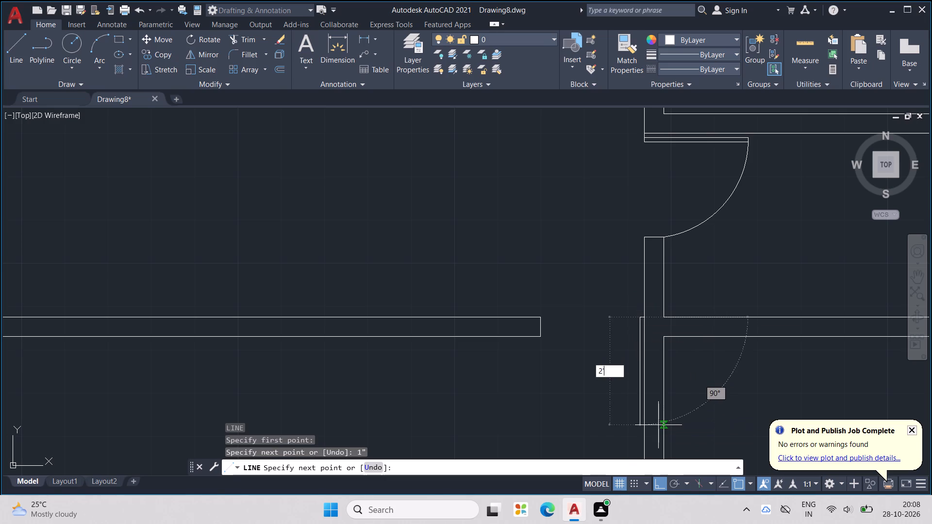
type("1\"")
key("Return")
type("2'")
key("Return")
type("1\"")
key("Return")
key("Escape")
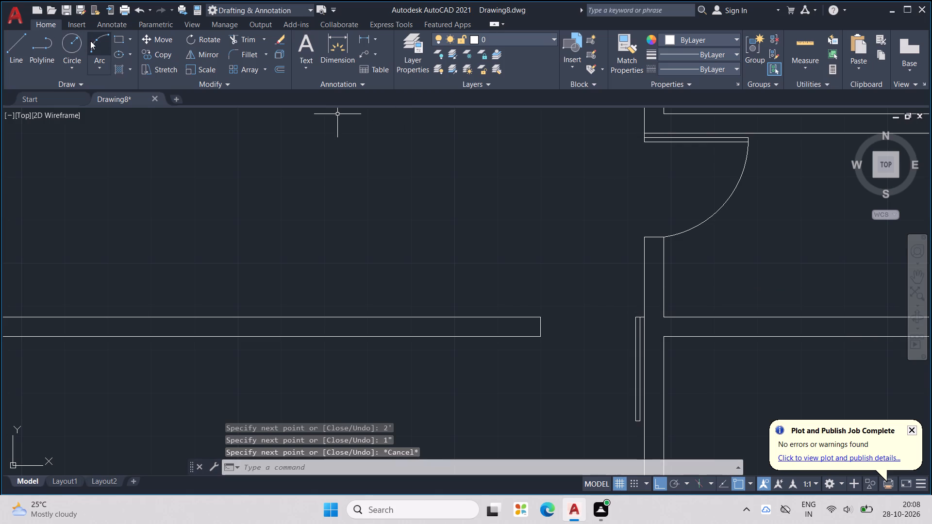
Draw a swing arc from the bottom of that 2' leaf to the lower corner of the horizontal wall end on its left.
left_click(90, 41)
scroll(645, 438, "up", 2)
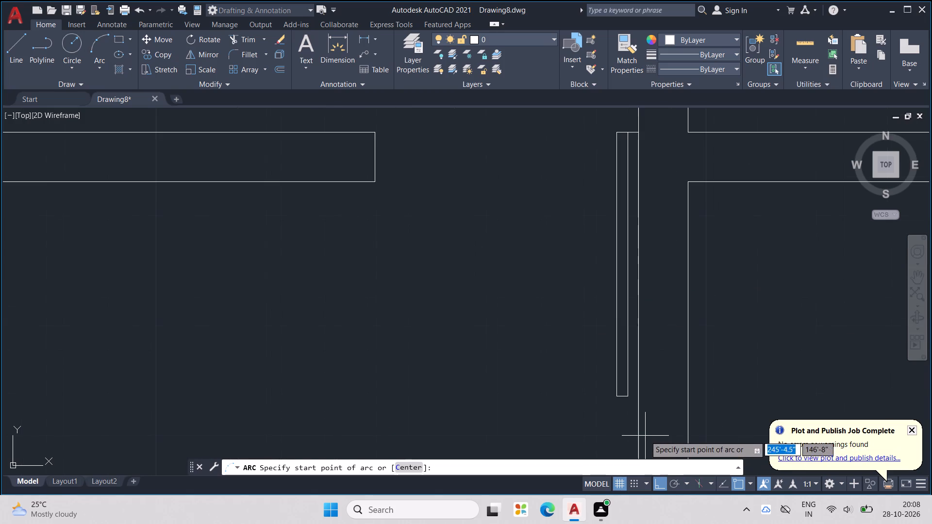
left_click(632, 395)
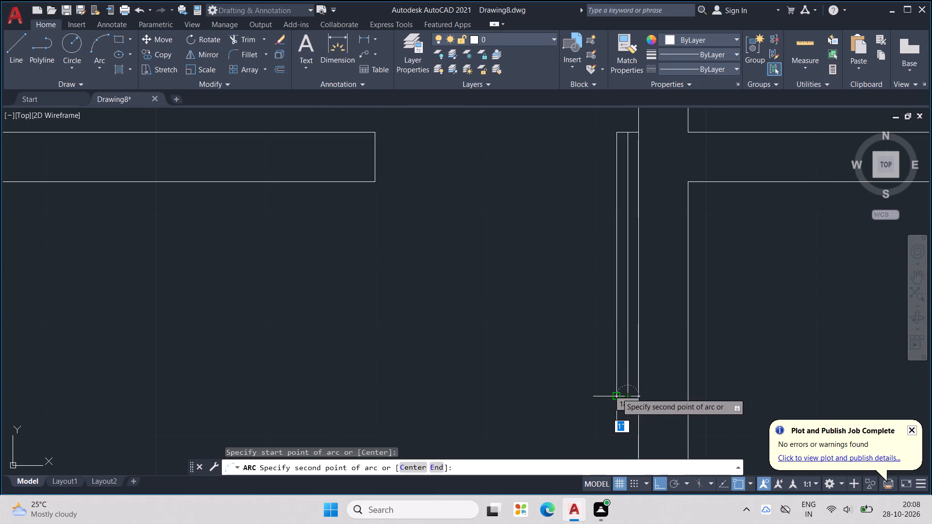
left_click(616, 393)
left_click(374, 186)
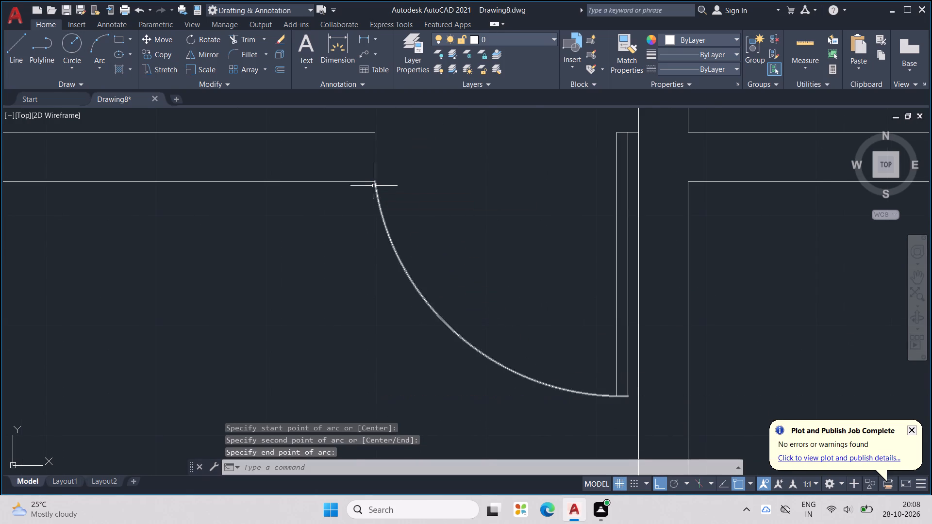
scroll(418, 225, "down", 3)
middle_click_drag(431, 229, 619, 273)
scroll(465, 241, "down", 1)
scroll(642, 273, "down", 2)
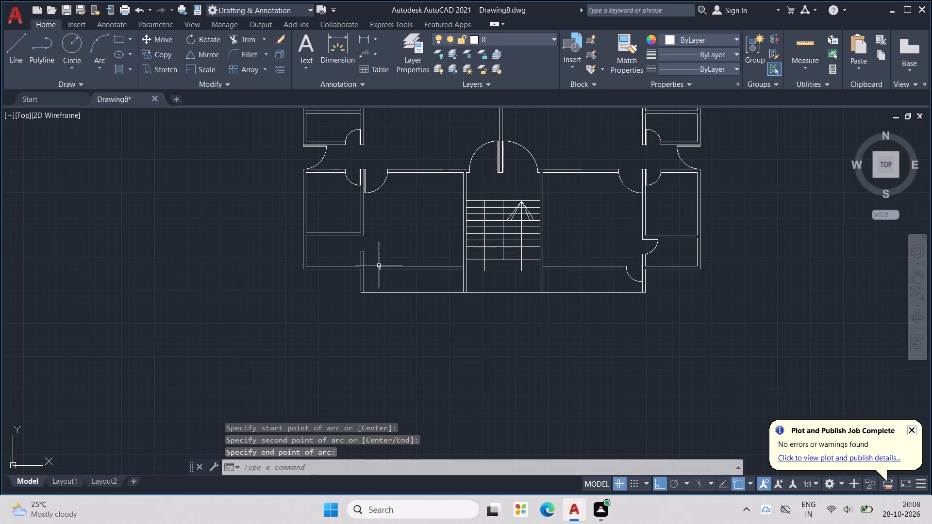
scroll(379, 265, "up", 1)
middle_click_drag(378, 264, 477, 268)
key("Escape")
key("Escape")
key("Escape")
key("Escape")
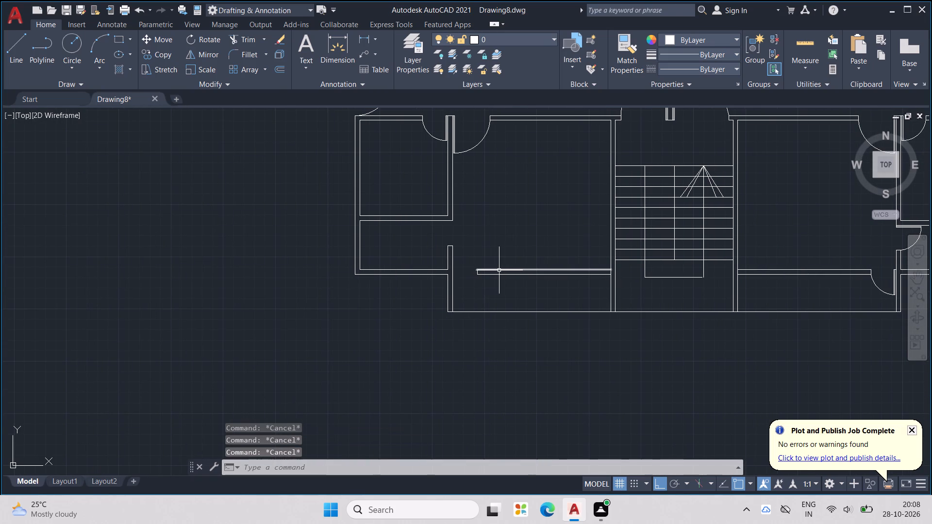
scroll(499, 270, "down", 1)
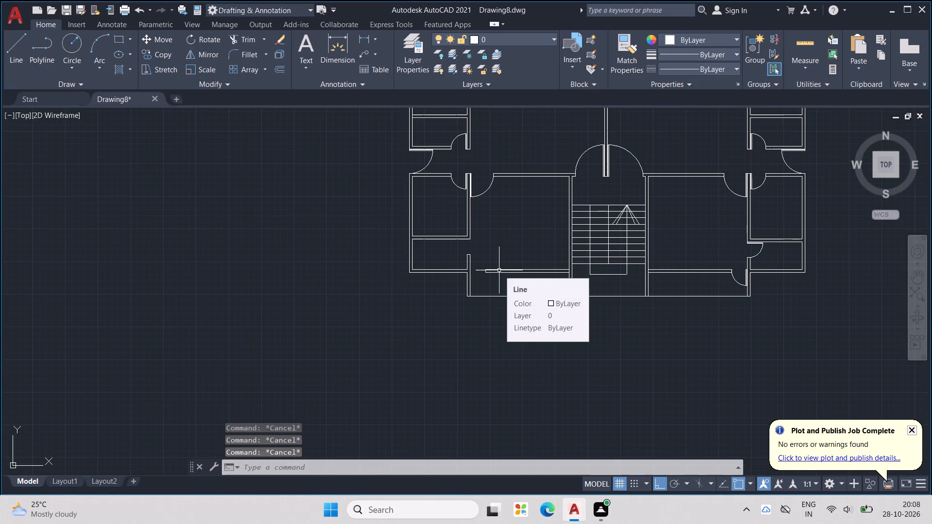
Draw a 1" by 2' door leaf downward, offset 1" from the lower-left partition's right face, starting level with the adjacent horizontal wall's upper edge.
key("l")
key("Return")
scroll(432, 275, "up", 1)
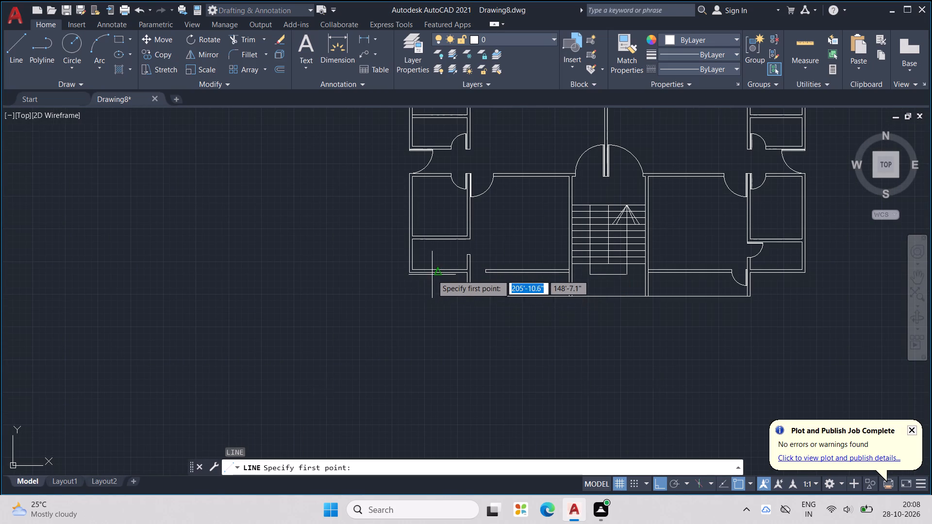
scroll(513, 279, "up", 2)
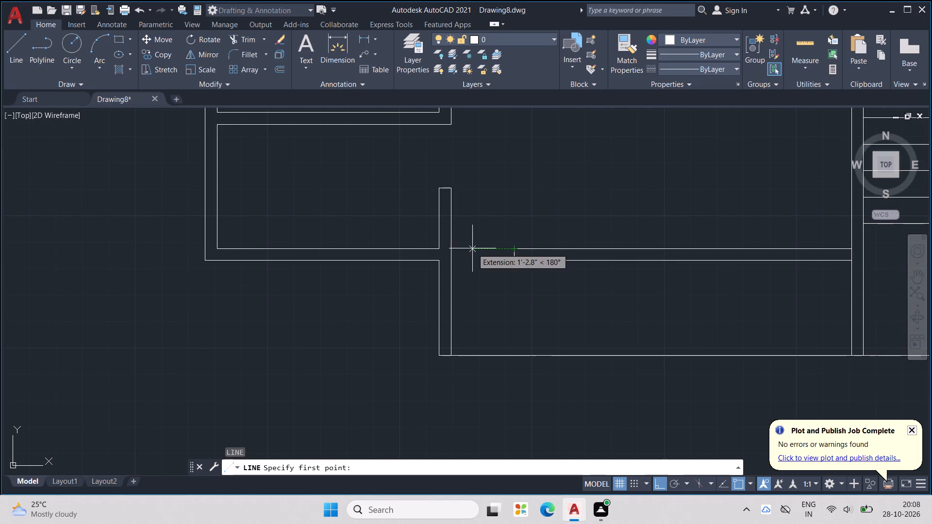
left_click(453, 248)
type("1\"")
key("Return")
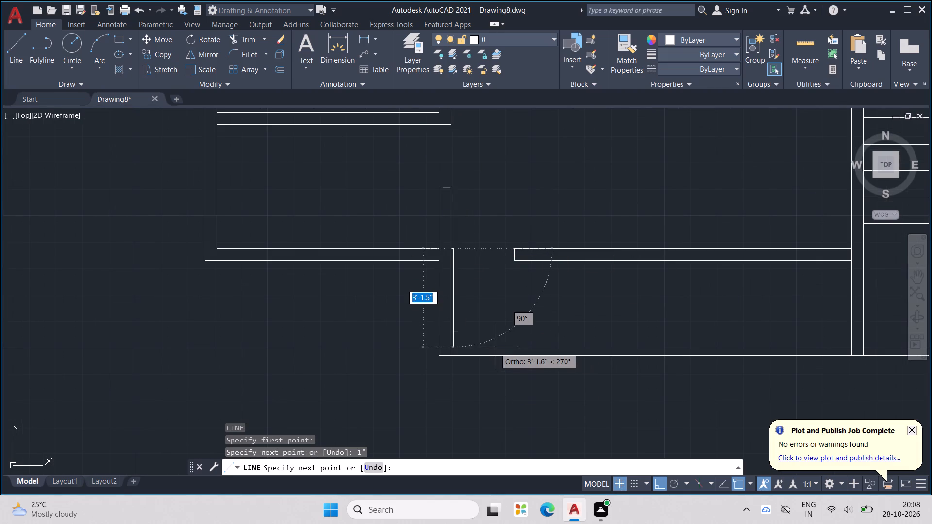
type("2'")
key("Return")
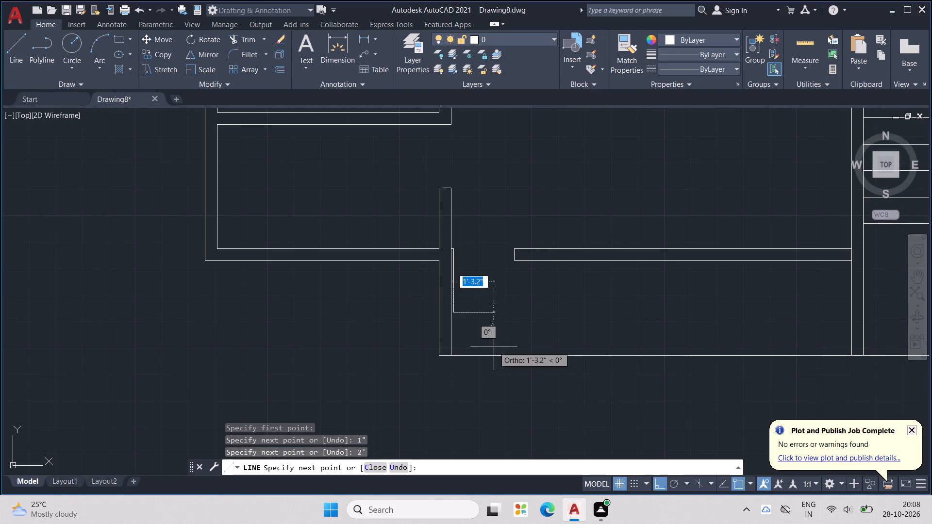
type("1\"")
key("Return")
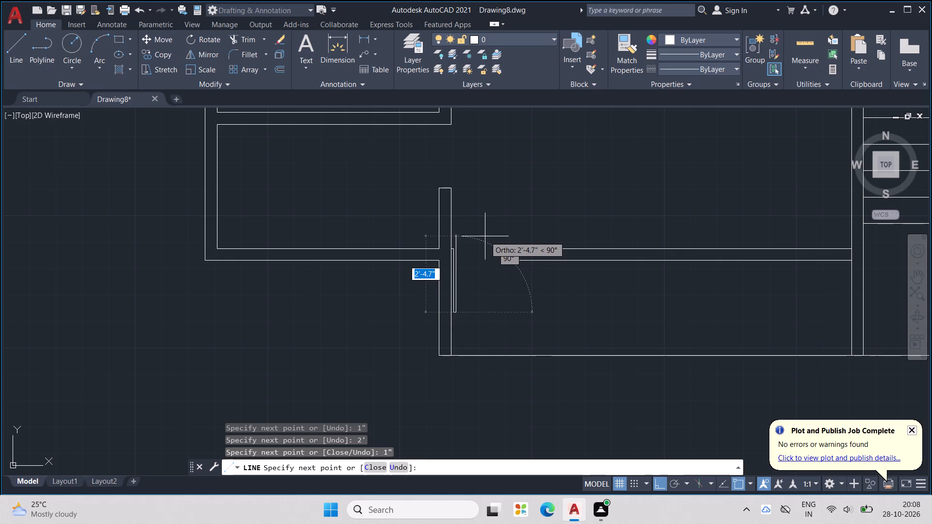
type("2'")
key("Return")
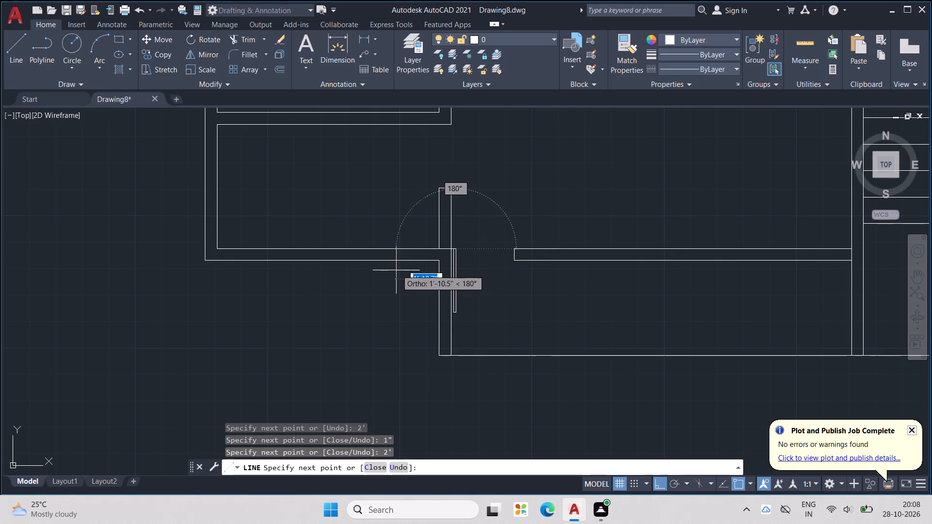
type("1\"")
key("Return")
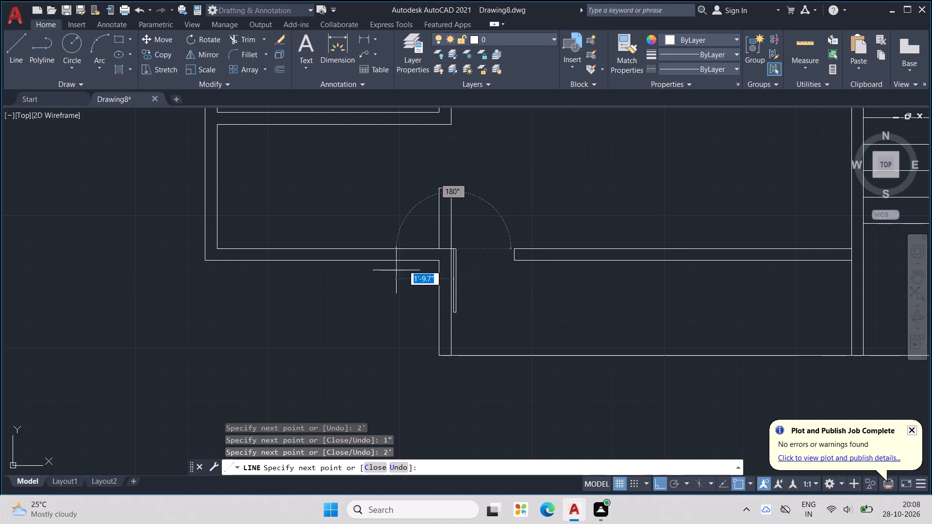
key("Escape")
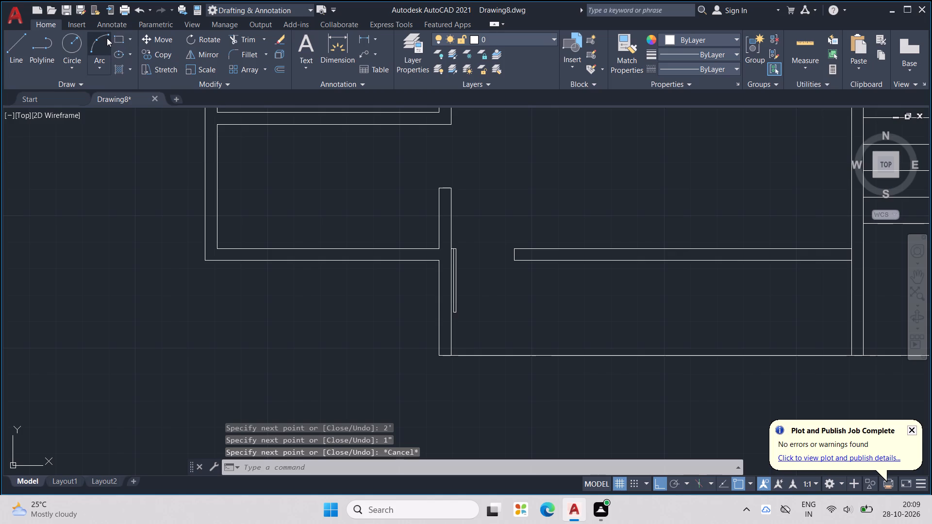
Draw a swing arc from the bottom of that 2' leaf to the lower corner of the horizontal wall end on its right.
left_click(107, 38)
scroll(487, 328, "up", 1)
scroll(443, 295, "up", 3)
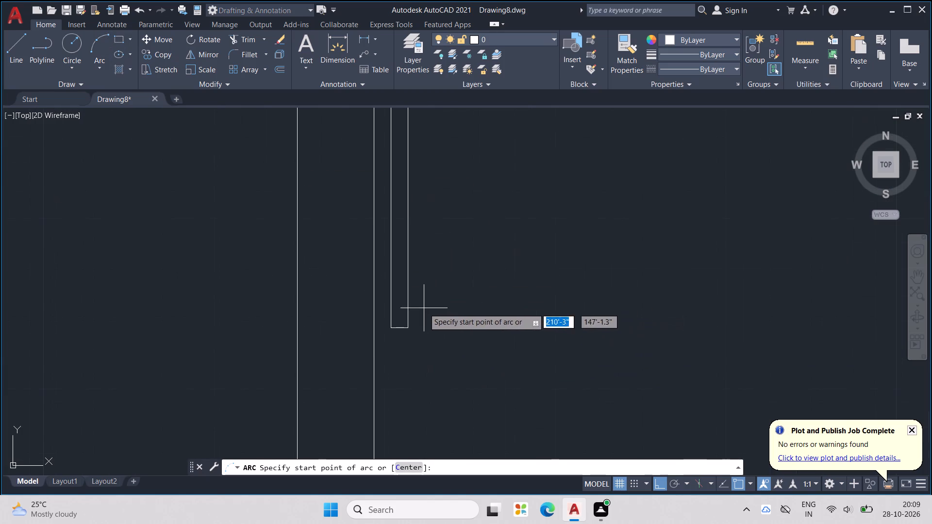
left_click(387, 330)
left_click(407, 330)
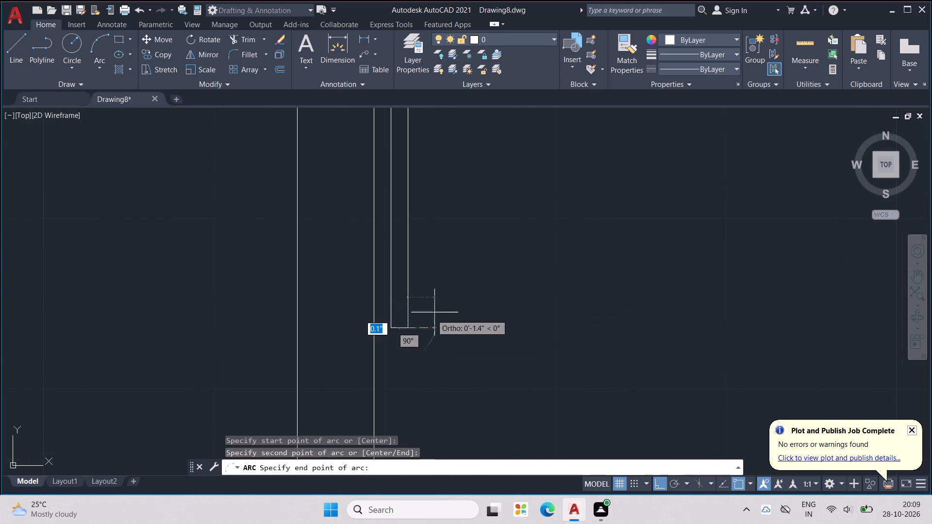
scroll(441, 308, "down", 3)
middle_click_drag(484, 284, 488, 298)
scroll(486, 285, "down", 1)
left_click(518, 264)
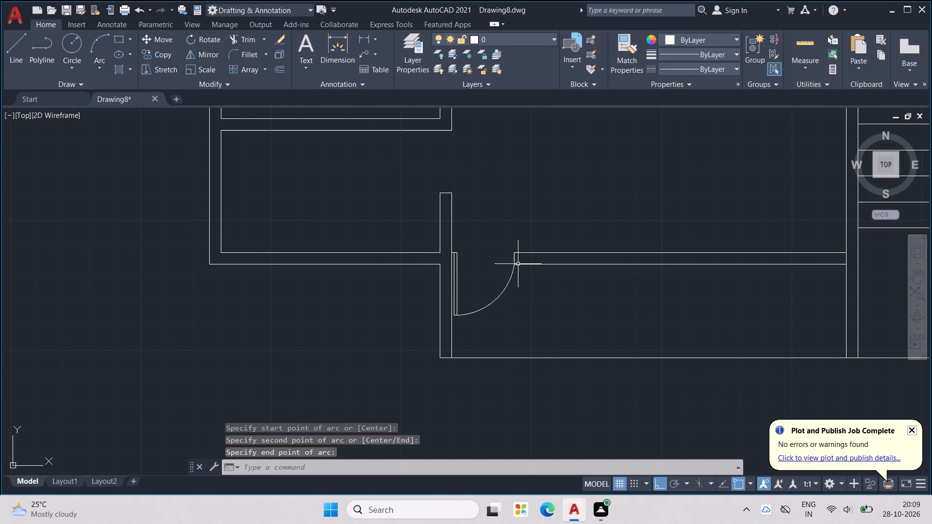
scroll(516, 264, "down", 2)
middle_click_drag(420, 301, 503, 364)
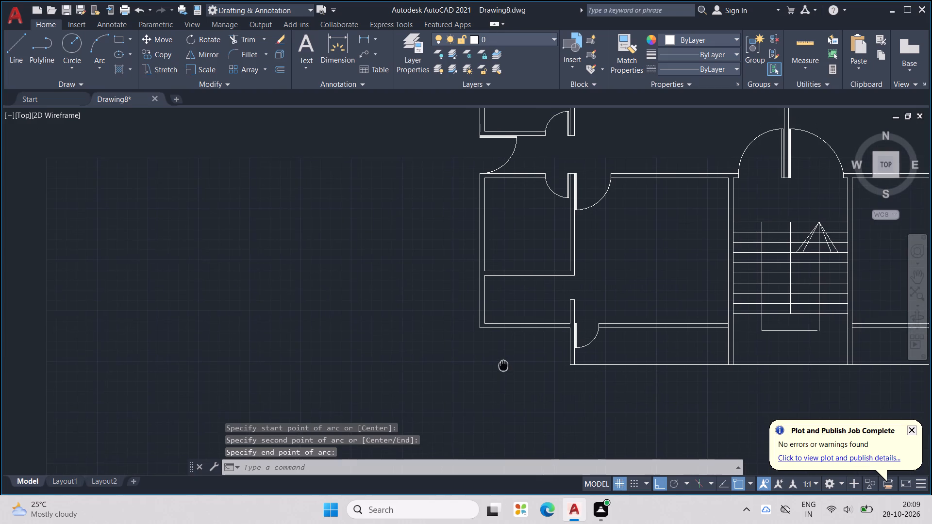
middle_click_drag(503, 364, 501, 370)
key("Escape")
key("Escape")
key("Escape")
key("Escape")
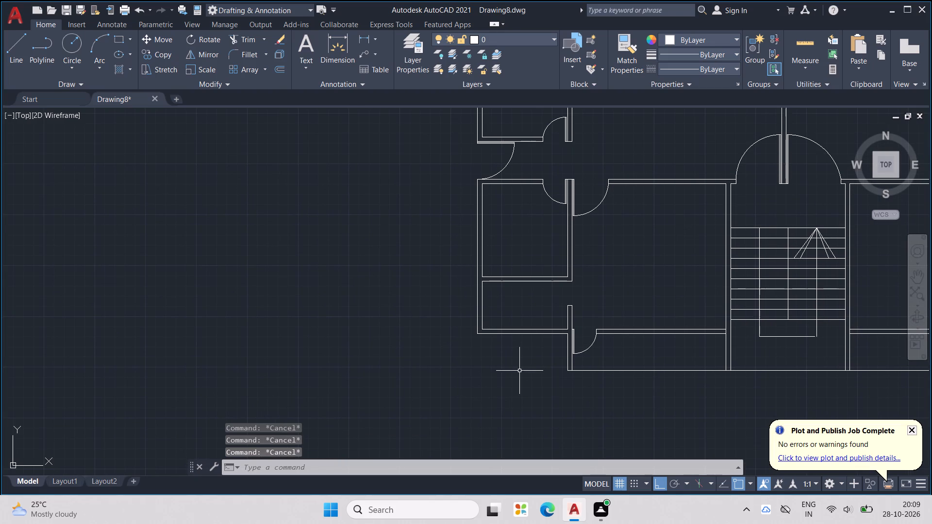
Draw a 1" by 2' door leaf leftward at the lower-left small room's doorway, offset 1" below the lower right corner of the wall above.
key("l")
key("Return")
scroll(568, 316, "up", 1)
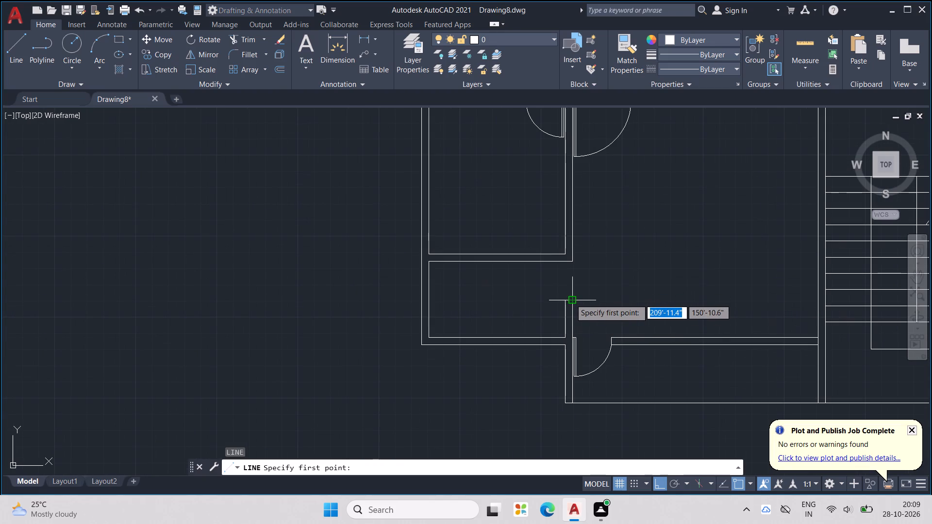
scroll(566, 299, "up", 1)
left_click(576, 242)
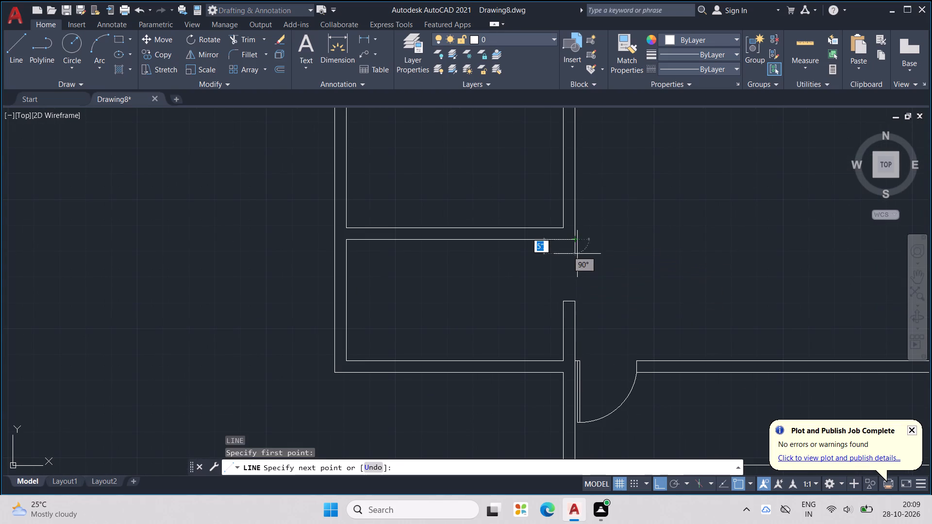
key("1")
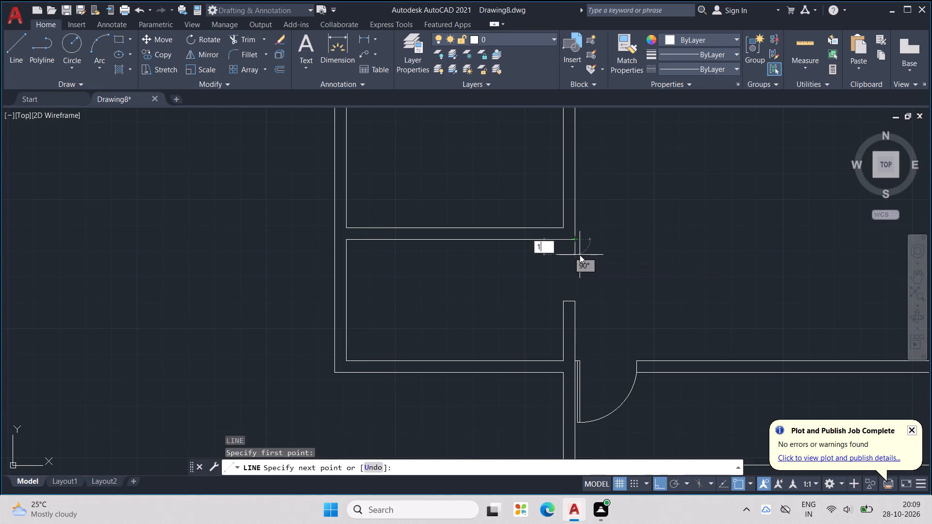
key("shift+quotedbl")
key("Return")
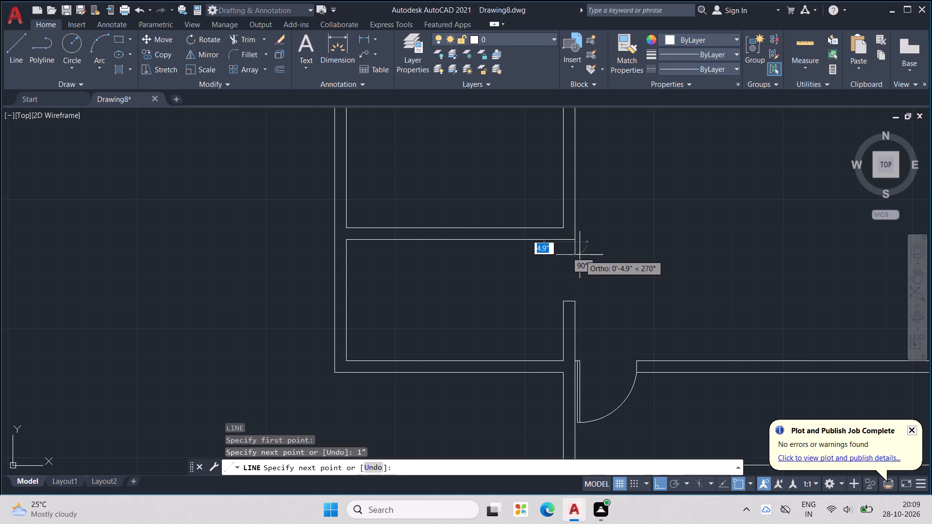
type("2'")
key("Return")
type("1\"")
key("Return")
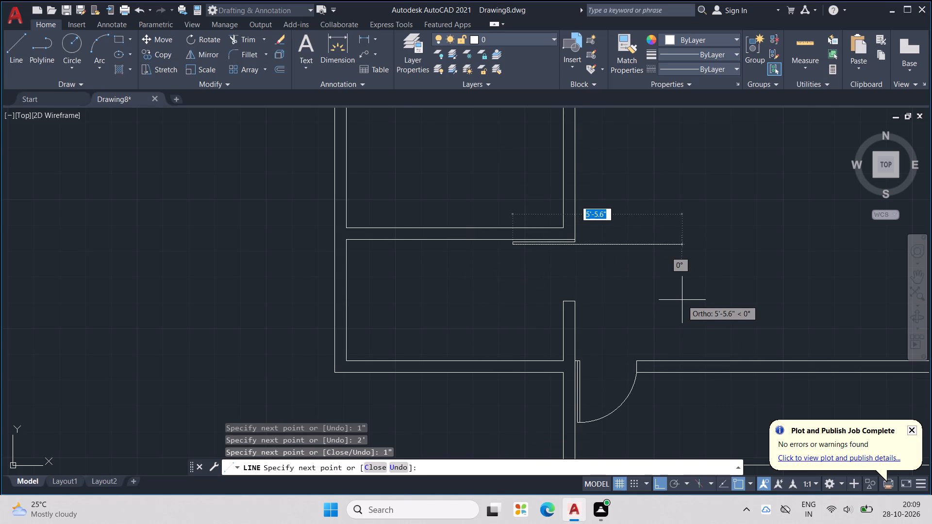
type("2'")
key("Return")
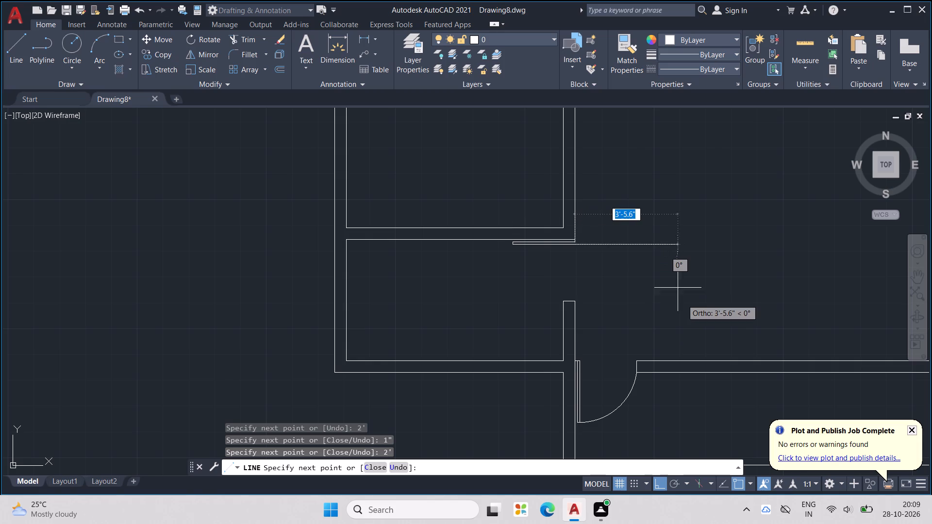
type("1\"")
key("Return")
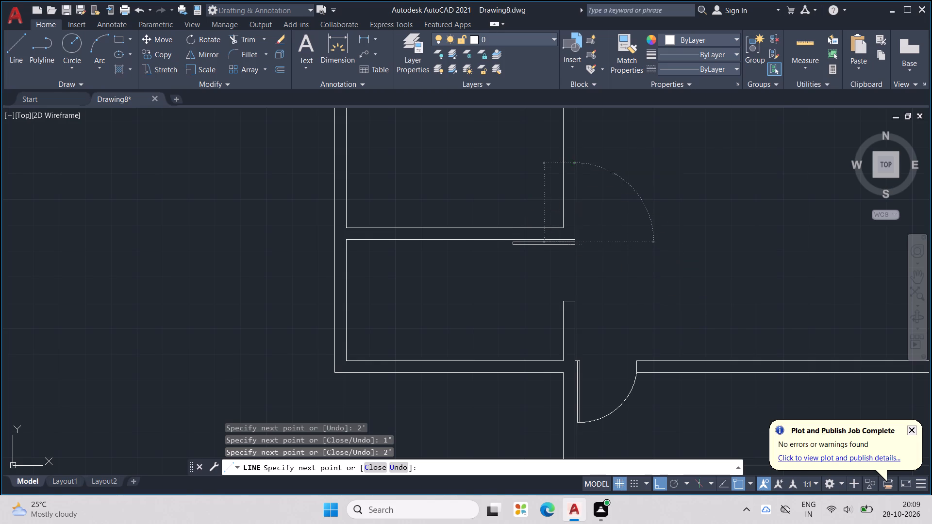
key("Escape")
key("Escape")
key("Escape")
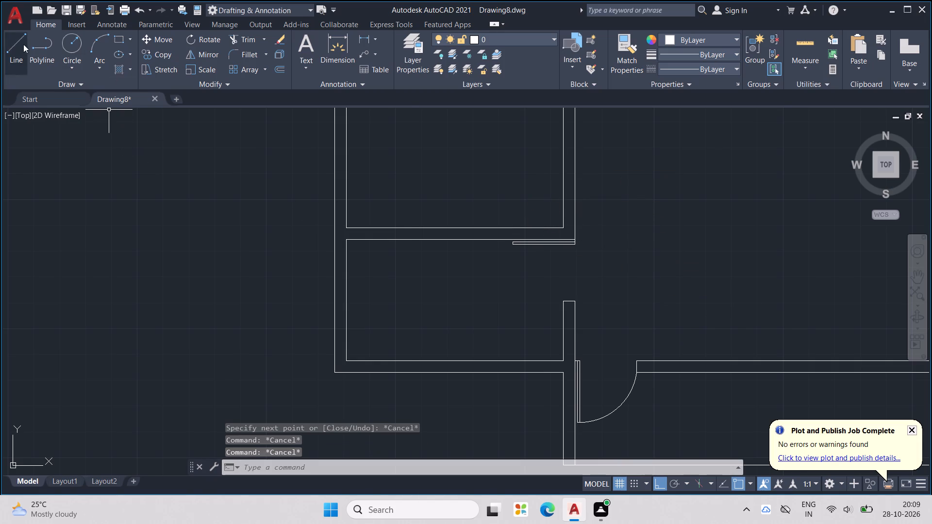
key("Escape")
key("Escape")
key("Escape")
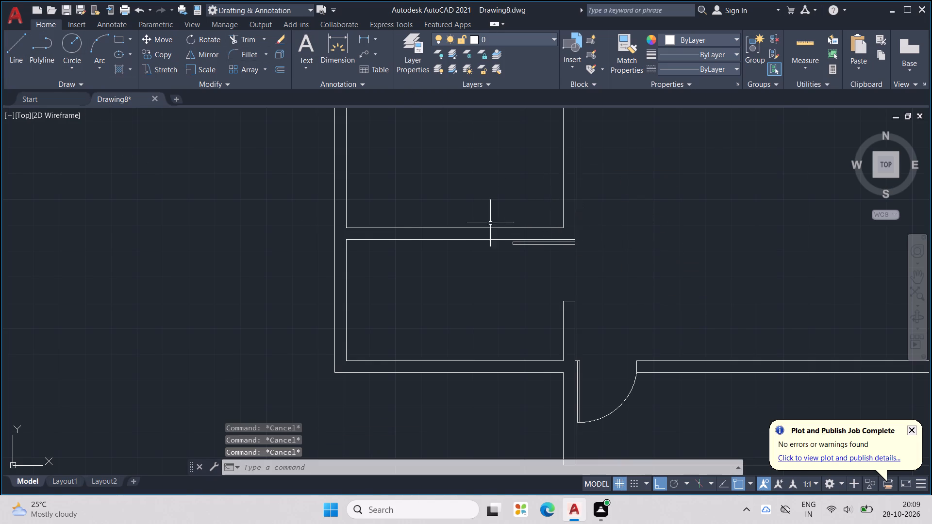
key("Escape")
Draw a swing arc from the left end of that 2' leaf to the upper left corner of the wall stub below.
left_click(92, 40)
scroll(451, 233, "up", 1)
scroll(563, 222, "up", 1)
scroll(535, 252, "up", 1)
left_click(535, 262)
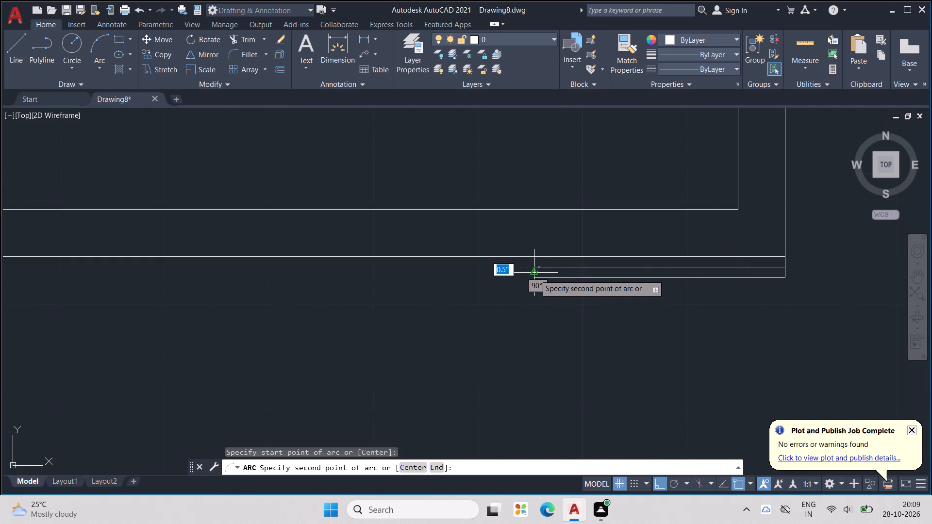
left_click(534, 278)
scroll(529, 278, "down", 3)
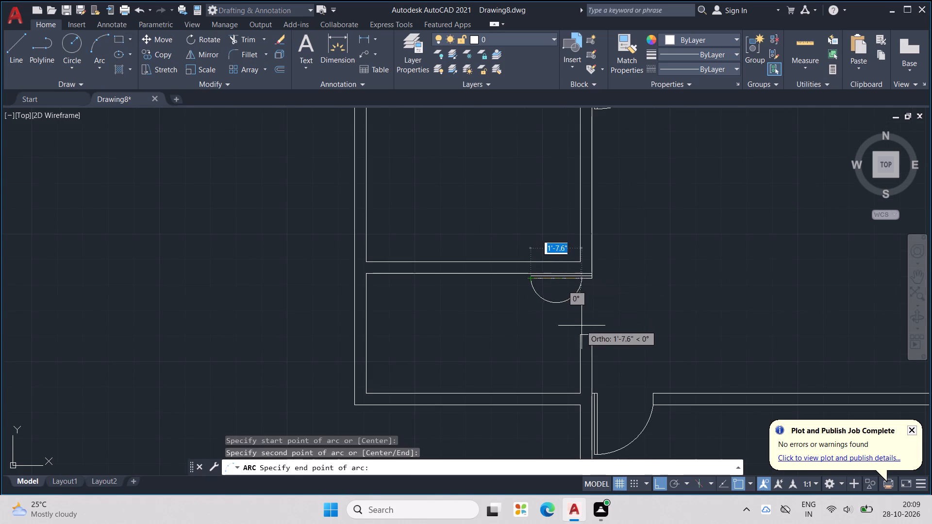
left_click(580, 339)
Start a multiline text label in the upper-left room with 9" text height and enter BEDROOM as its first line.
scroll(598, 311, "down", 3)
middle_click_drag(661, 283, 662, 282)
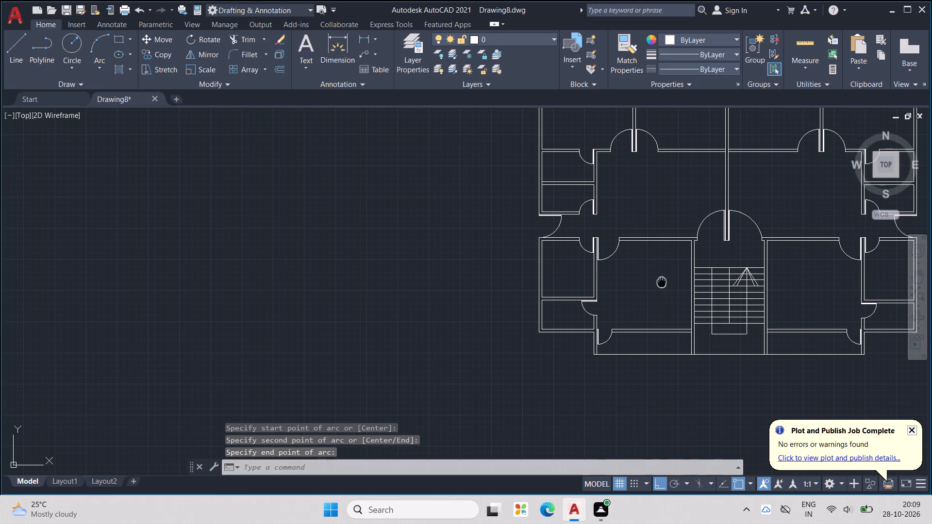
middle_click_drag(662, 282, 527, 270)
scroll(546, 262, "down", 2)
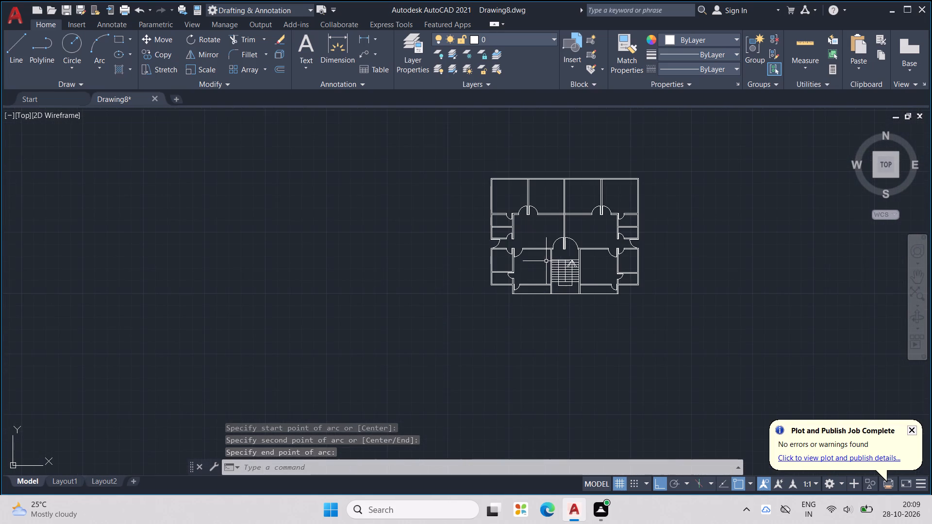
middle_click_drag(546, 261, 555, 291)
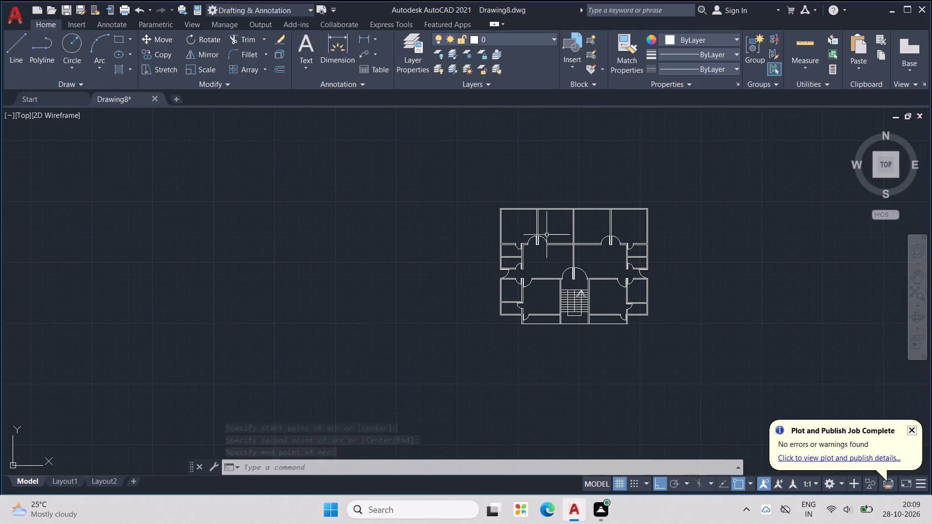
scroll(515, 202, "up", 1)
scroll(552, 230, "up", 1)
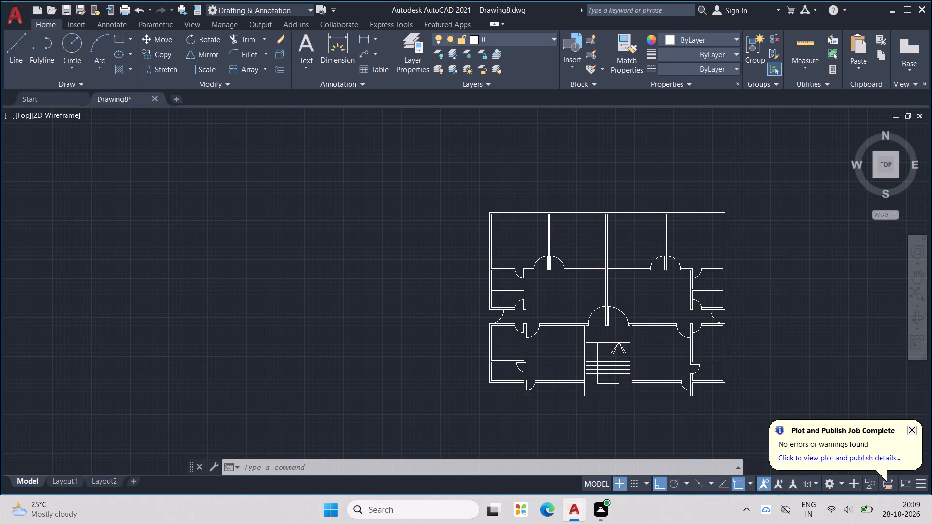
key("t")
key("Return")
double_click(481, 229)
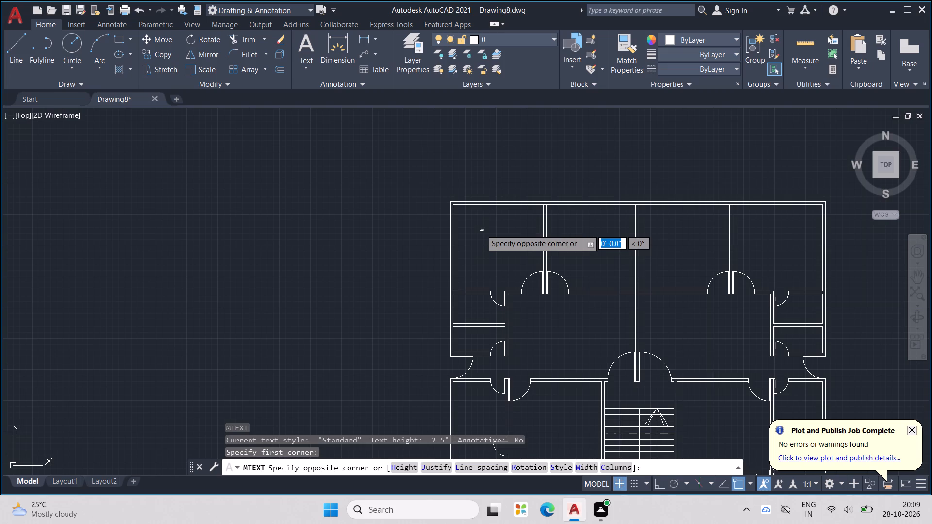
left_click(481, 229)
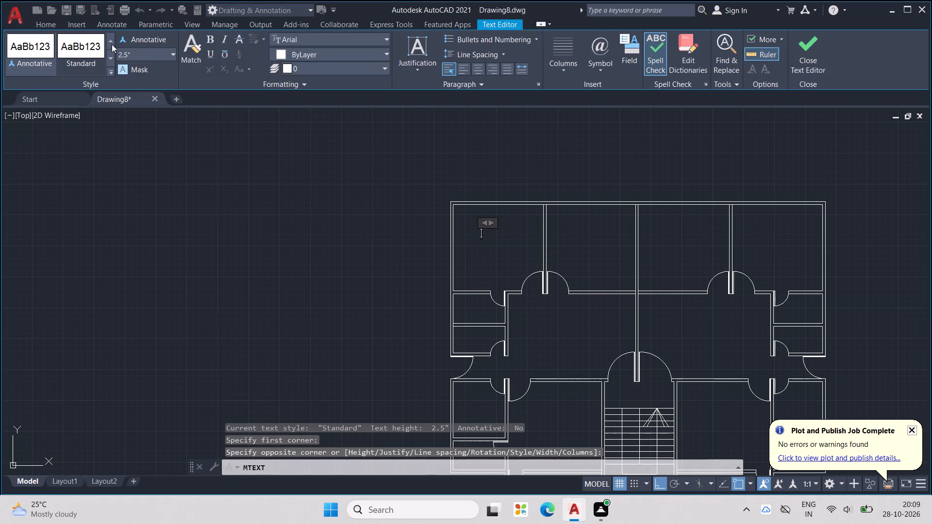
left_click(174, 53)
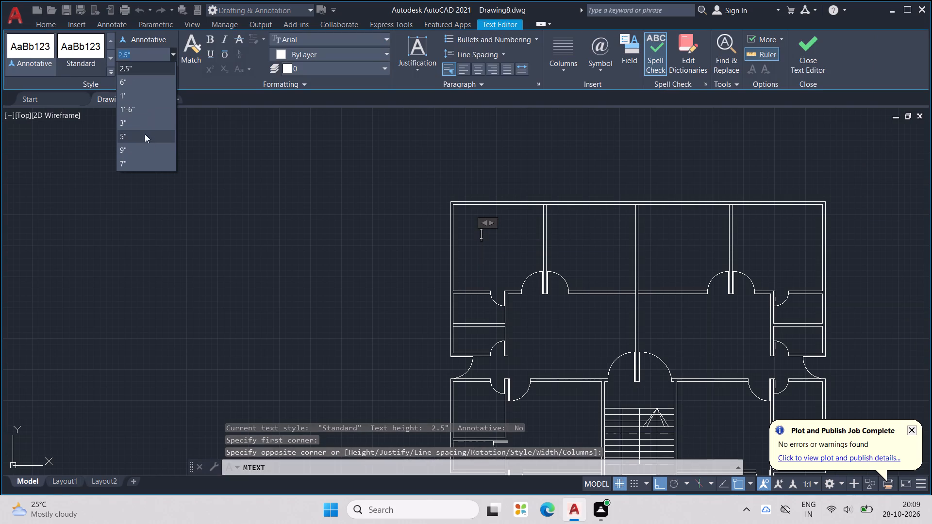
left_click(143, 147)
type("BEDROOM")
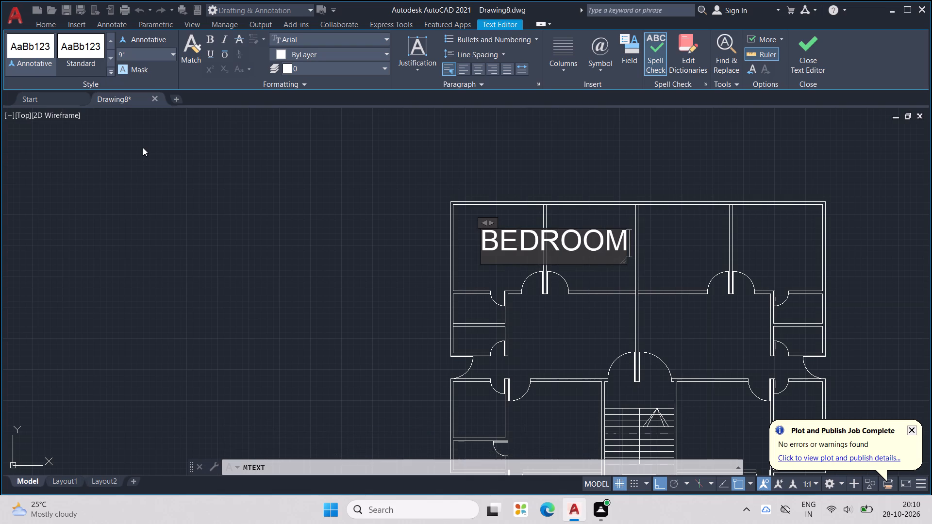
Add a second line reading 12'-2"X12'-0" to the BEDROOM label and finish the text.
key("Down")
key("Return")
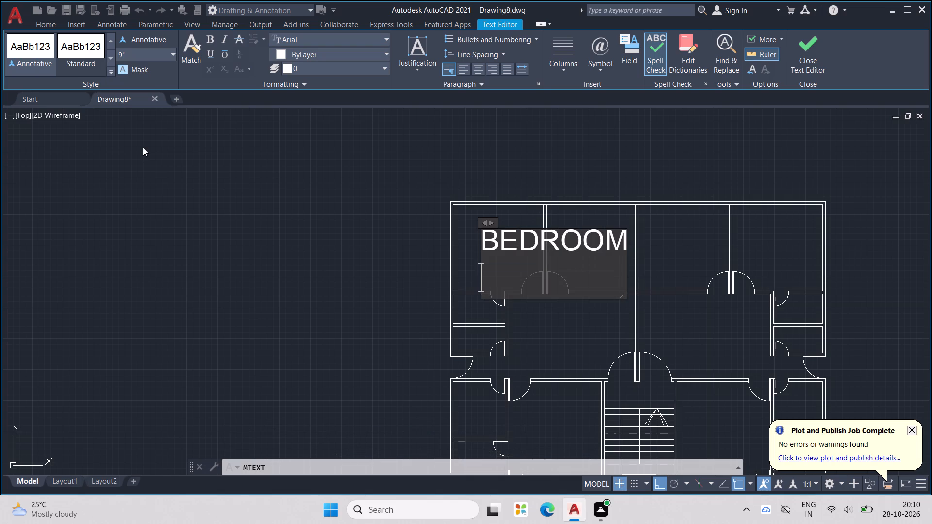
type("12'")
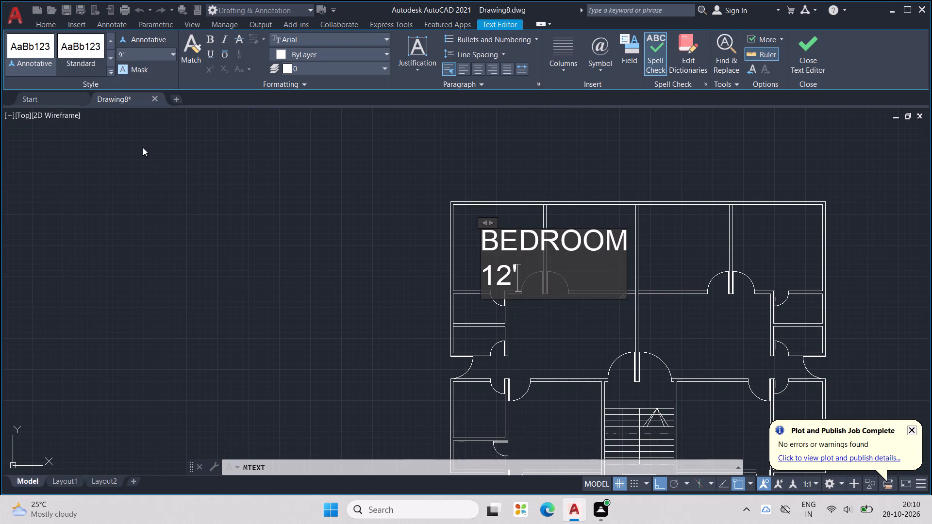
key("equal")
key("BackSpace")
key("minus")
type("2\"")
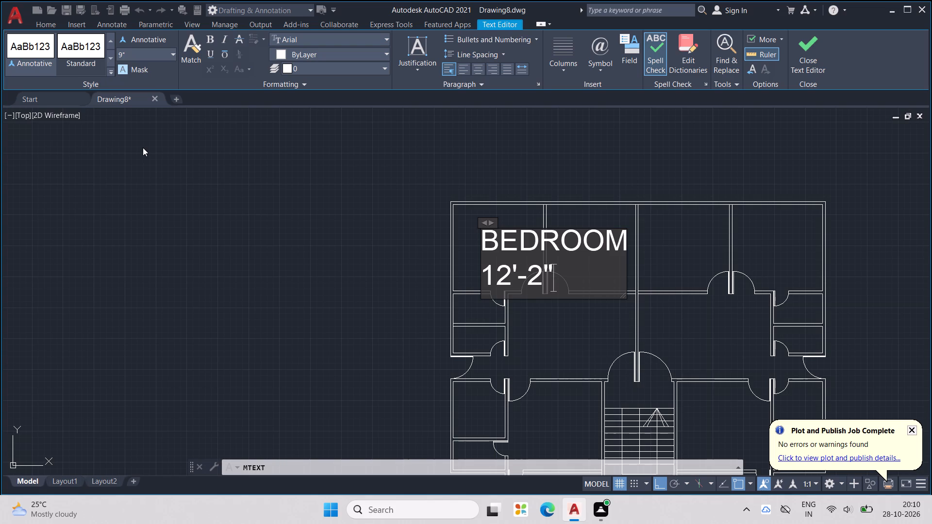
key("x")
type("12'")
key("0")
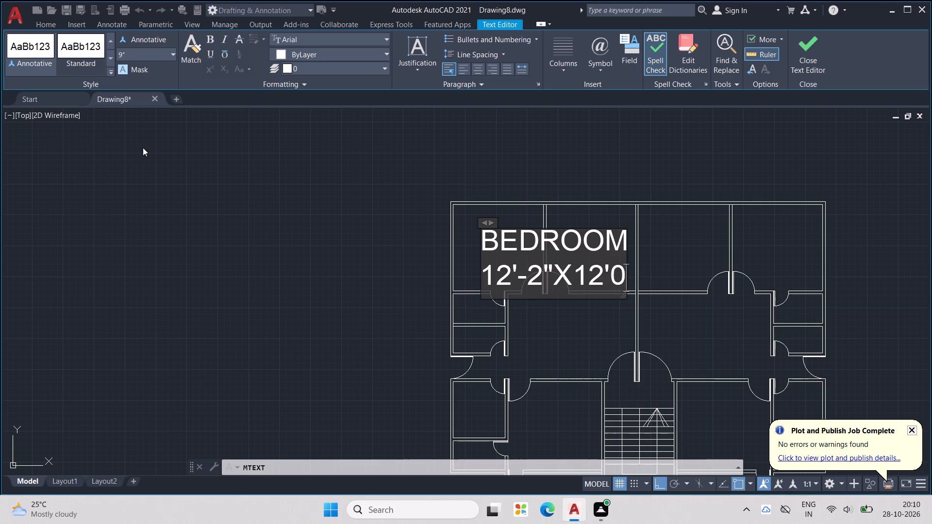
key("Left")
key("equal")
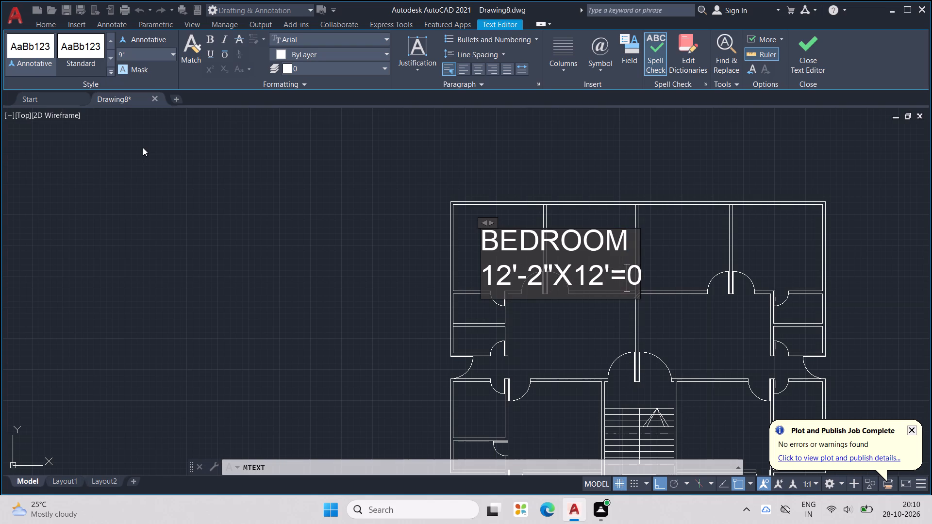
key("BackSpace")
key("minus")
key("Right")
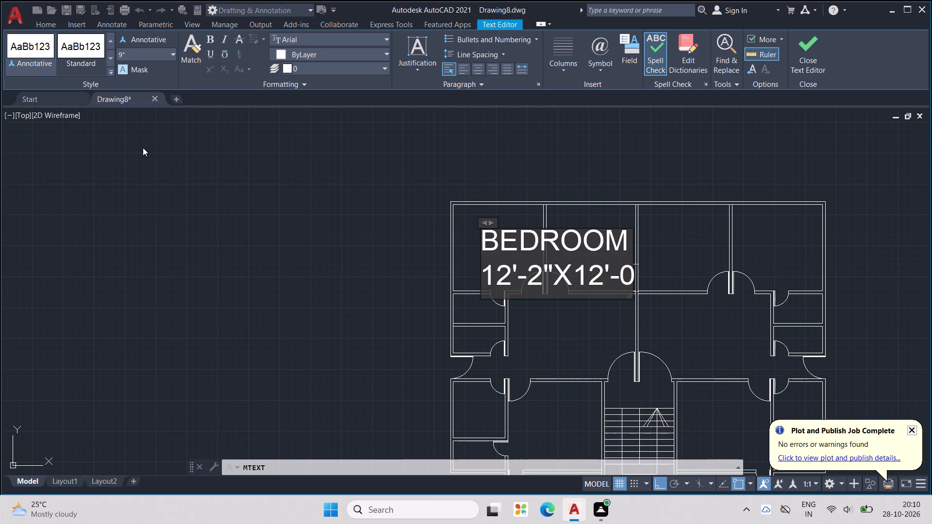
key("shift+quotedbl")
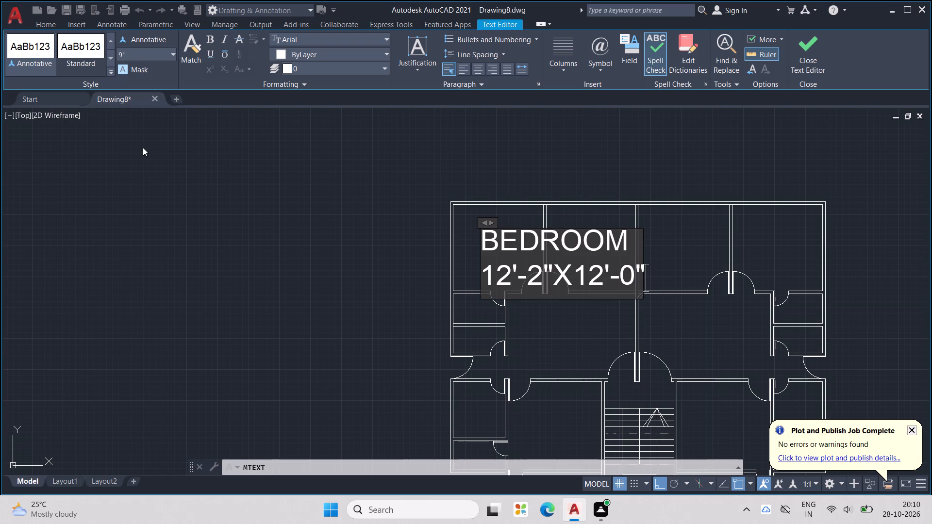
left_click_drag(211, 212, 231, 216)
Move the BEDROOM label slightly down and left, nearer the middle of the upper-left room.
left_click(510, 239)
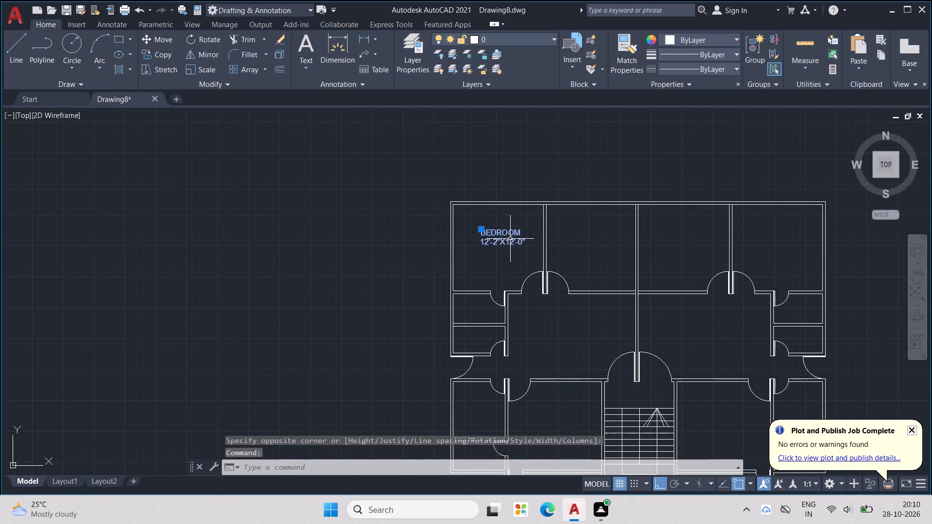
scroll(510, 239, "up", 2)
left_click_drag(511, 248, 504, 255)
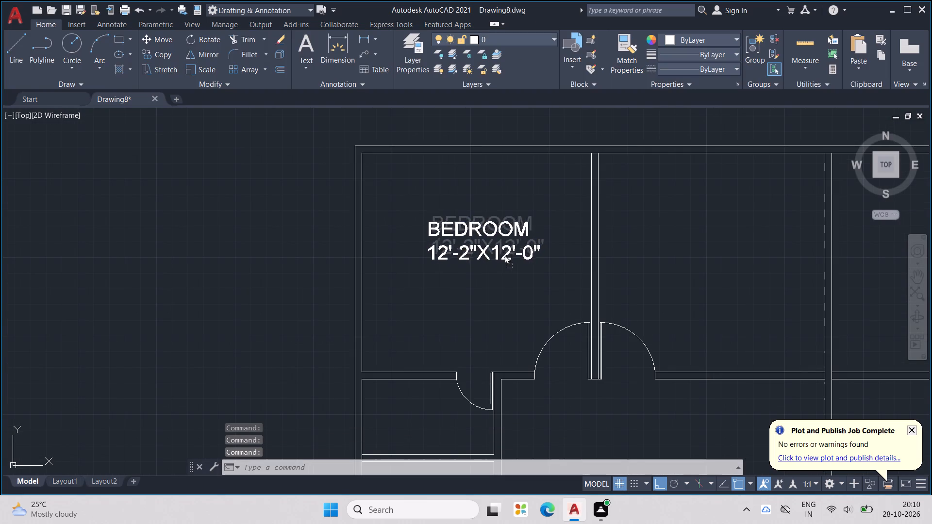
left_click_drag(504, 255, 501, 259)
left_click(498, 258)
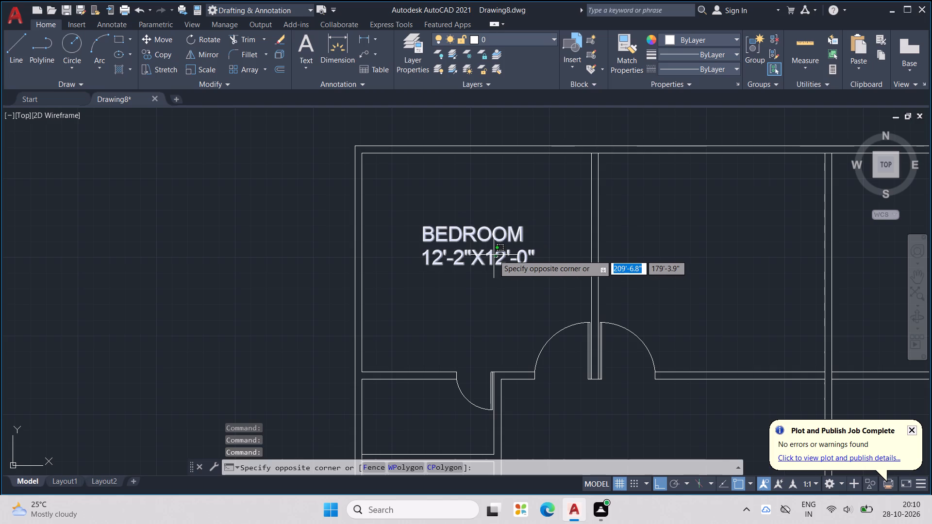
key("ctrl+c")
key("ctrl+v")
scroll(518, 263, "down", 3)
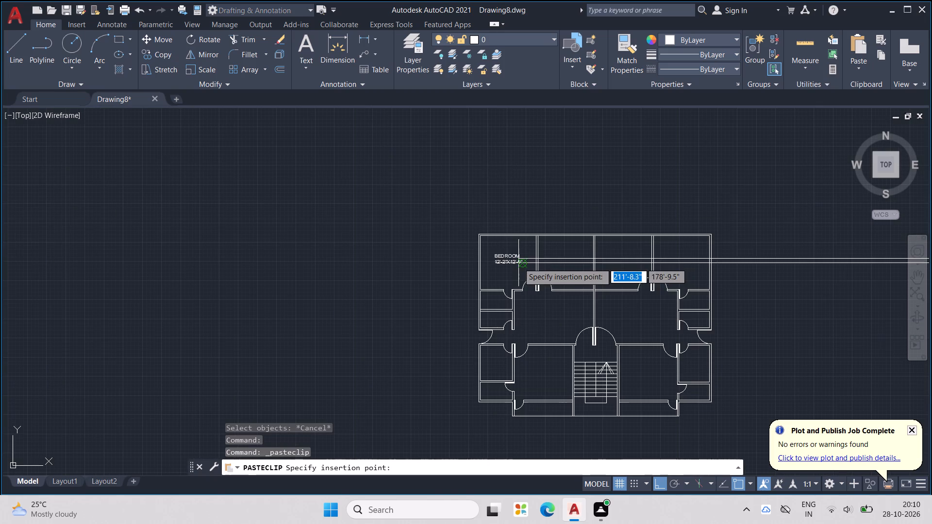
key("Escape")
Copy the upper-left BEDROOM label into the middle of each of the other three rooms along the top row.
left_click(512, 260)
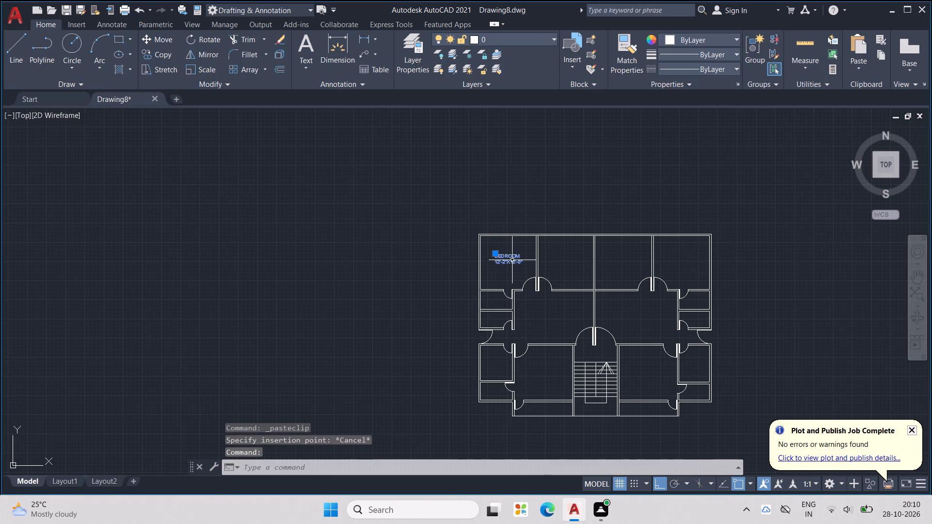
key("ctrl+c")
key("ctrl+v")
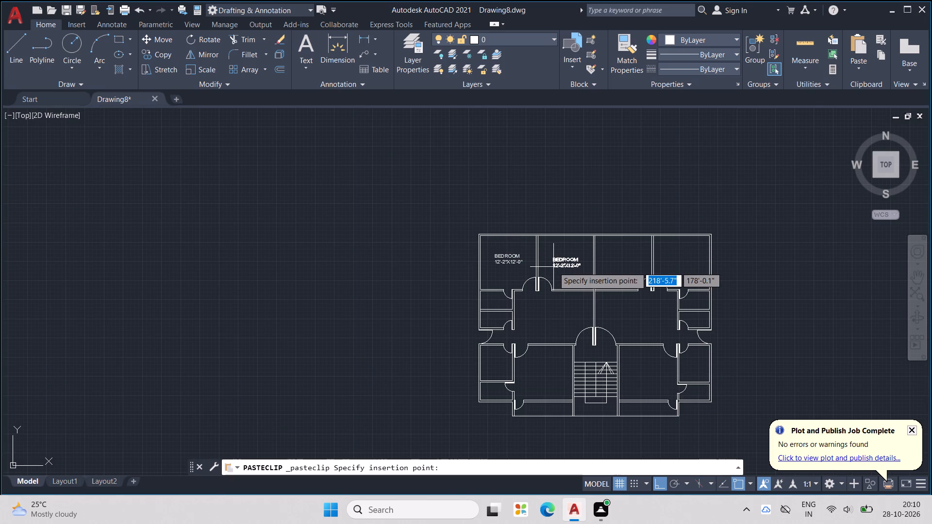
scroll(553, 267, "up", 1)
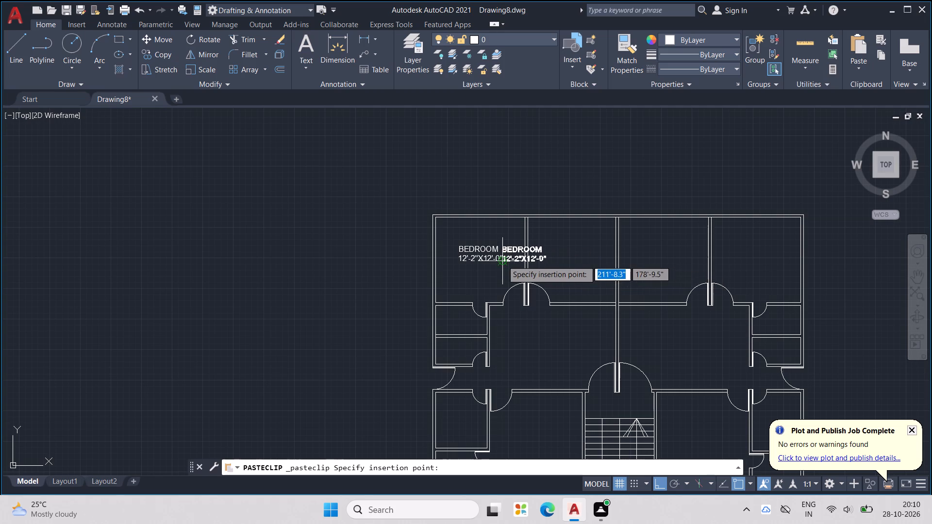
left_click(553, 262)
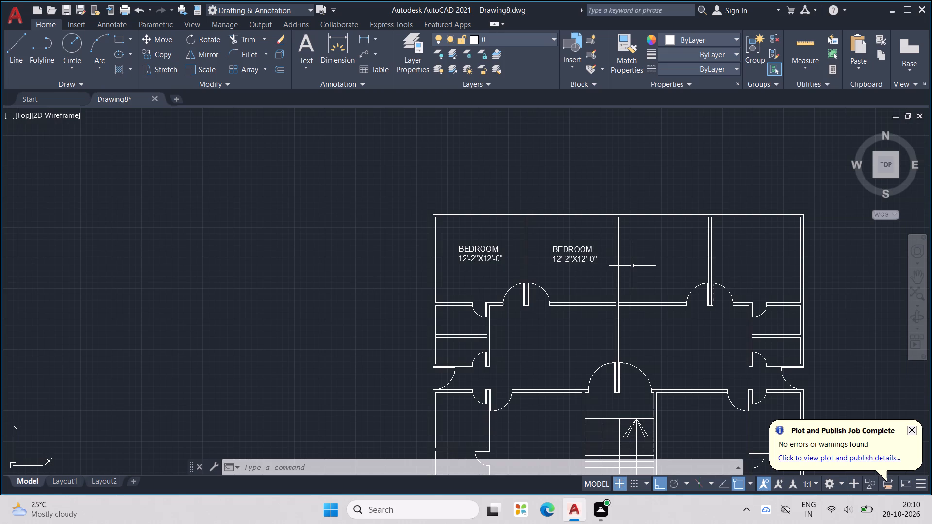
key("ctrl+v")
middle_click_drag(632, 266, 539, 312)
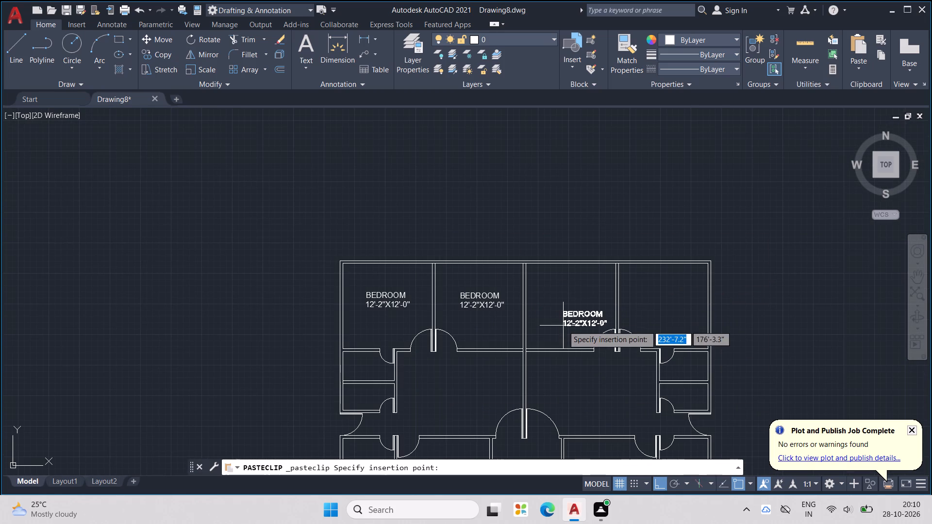
left_click(556, 304)
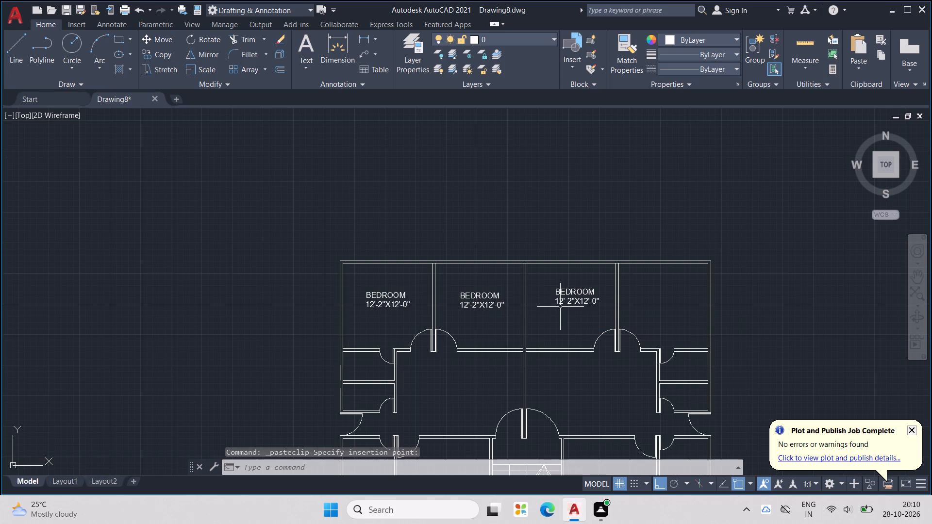
key("ctrl+v")
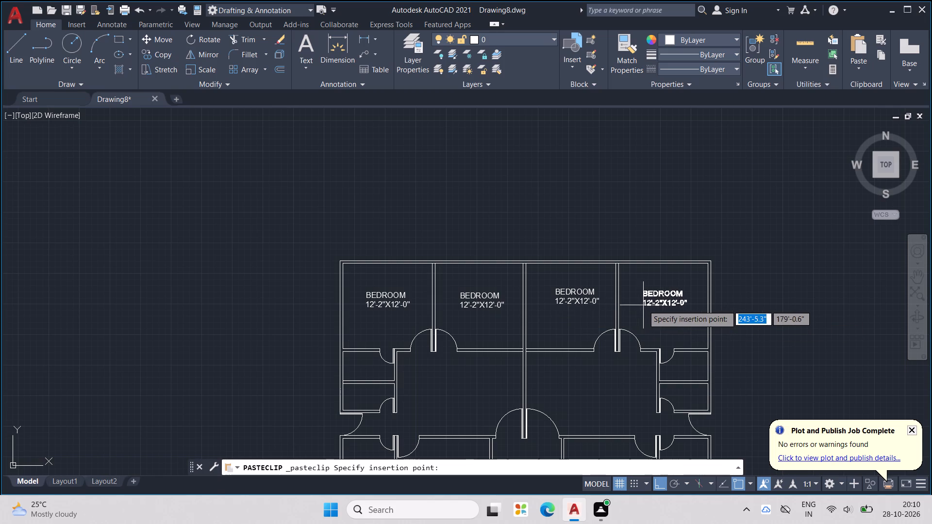
left_click(643, 305)
Change the size line in the second top-row bedroom's label to 12'-0"X11'-0".
double_click(486, 302)
scroll(477, 309, "up", 3)
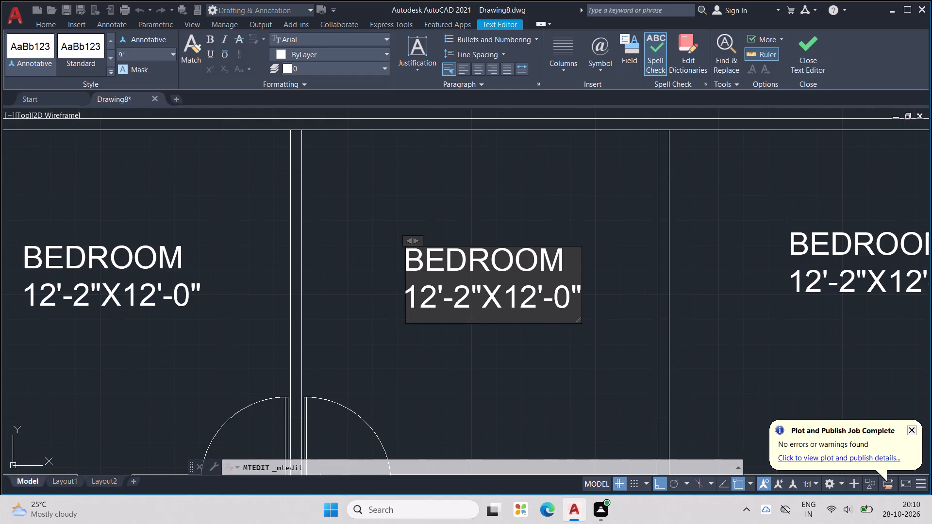
left_click(463, 306)
key("BackSpace")
key("0")
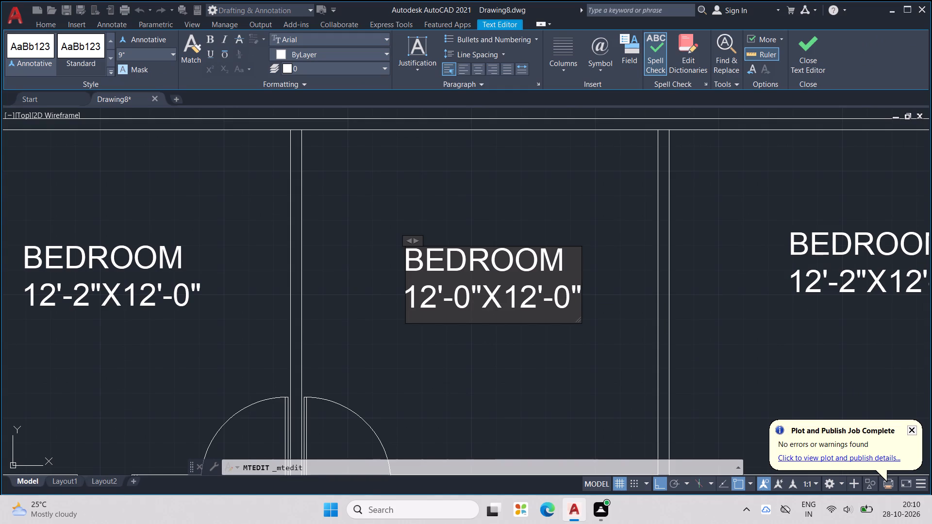
scroll(532, 306, "up", 1)
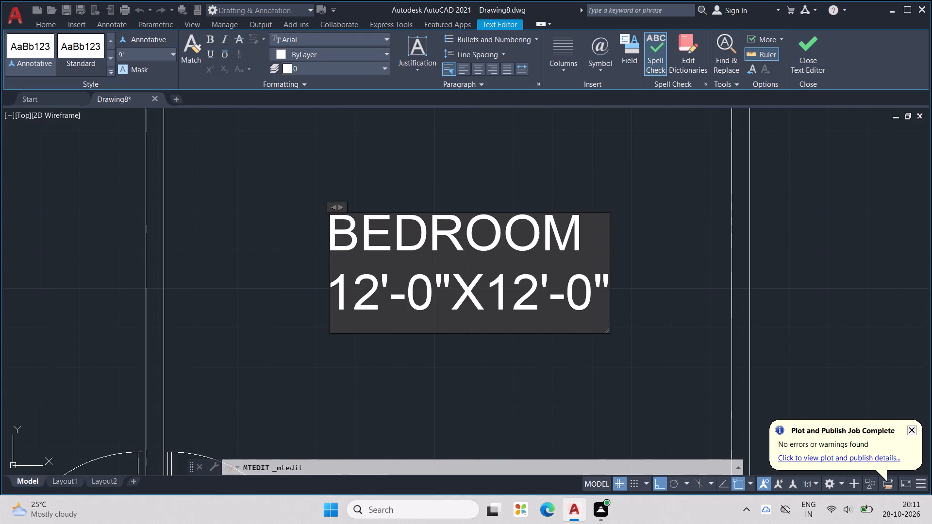
left_click(550, 298)
left_click(541, 297)
key("BackSpace")
key("1")
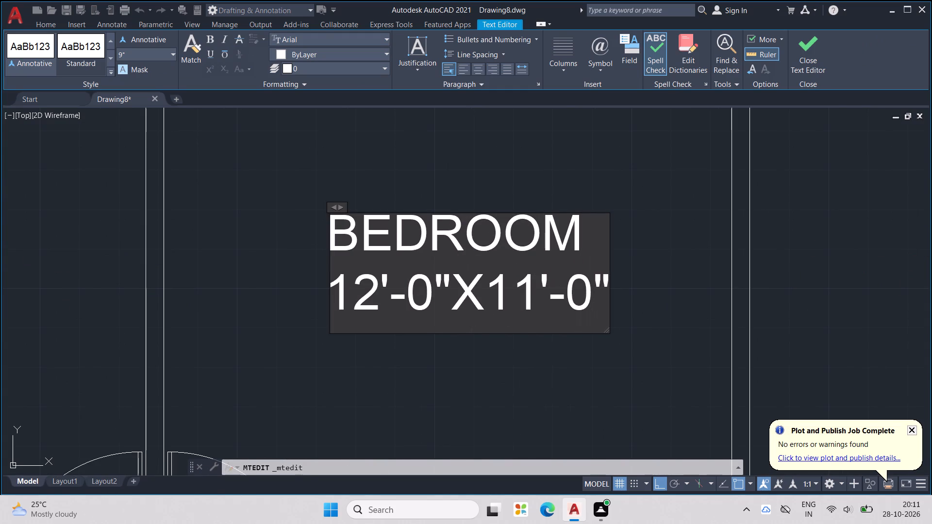
scroll(541, 297, "down", 1)
left_click(563, 330)
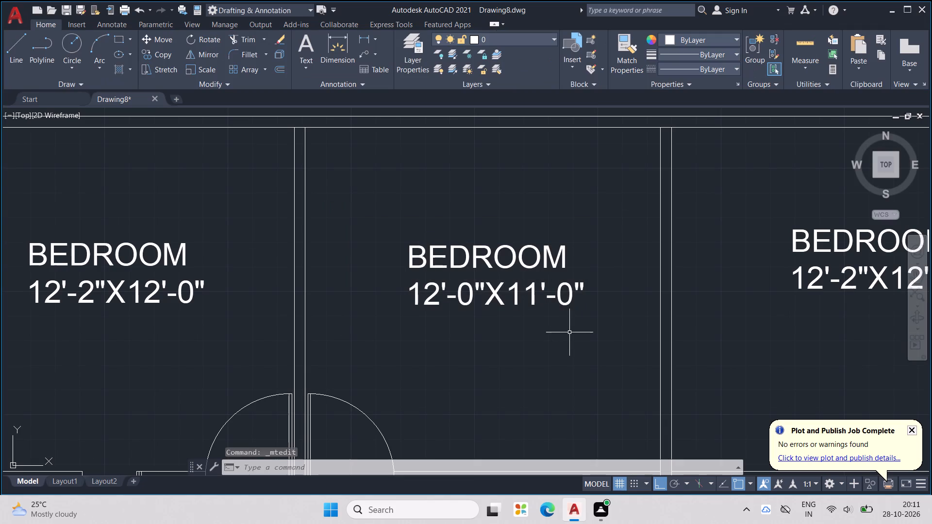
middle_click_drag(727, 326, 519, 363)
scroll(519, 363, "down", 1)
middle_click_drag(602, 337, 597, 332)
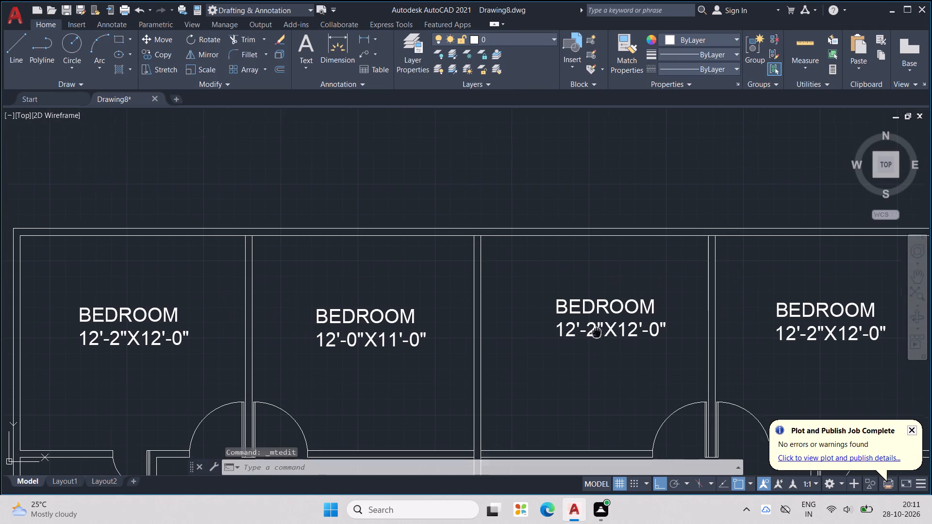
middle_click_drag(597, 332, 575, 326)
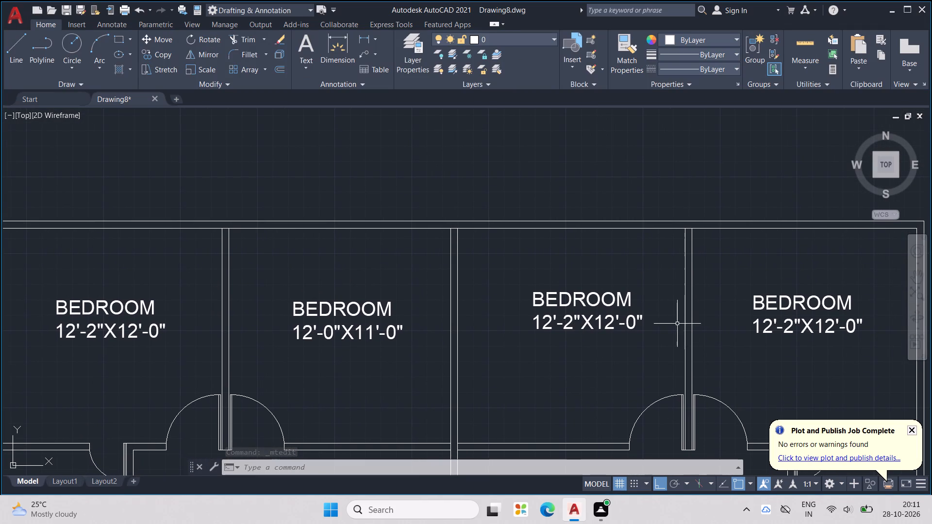
Replace the third top-row bedroom's label with a copy of the second bedroom's 12'-0"X11'-0" label.
left_click(599, 328)
key("Delete")
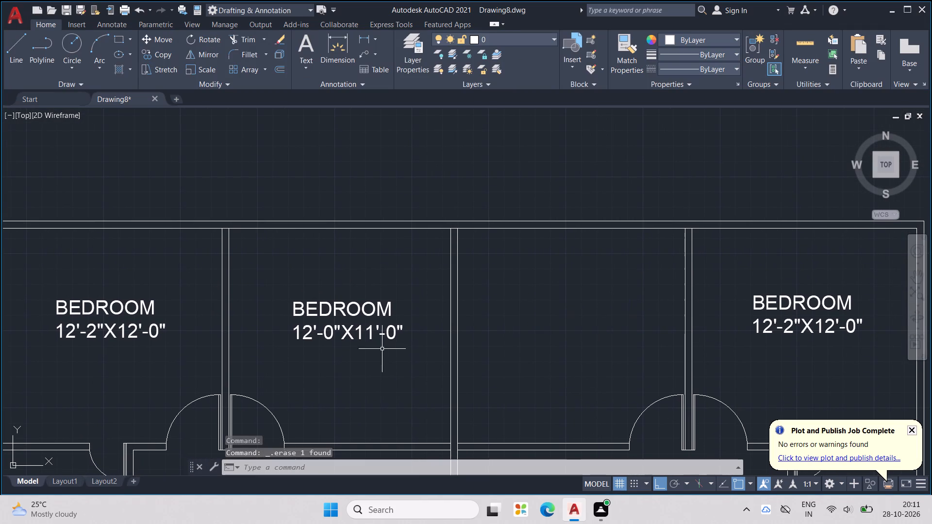
left_click(331, 340)
key("ctrl+c")
key("ctrl+v")
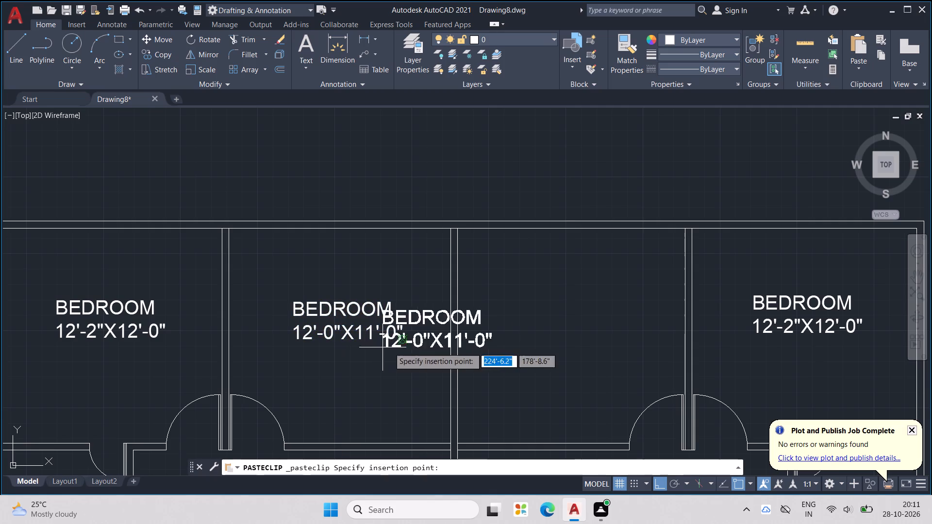
left_click(508, 333)
Paste another copy of the BEDROOM 12'-0"X11'-0" label into the large middle room on the plan's left half.
scroll(512, 323, "down", 2)
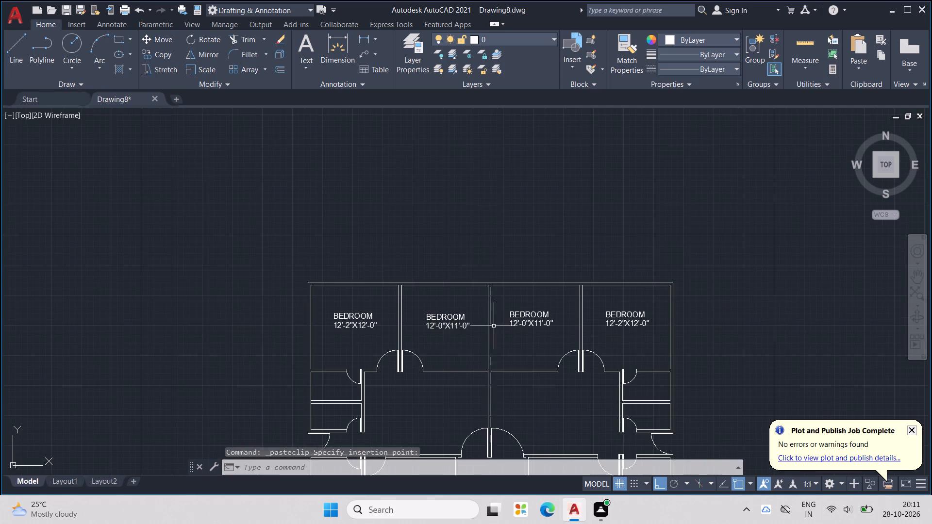
middle_click_drag(419, 322, 515, 258)
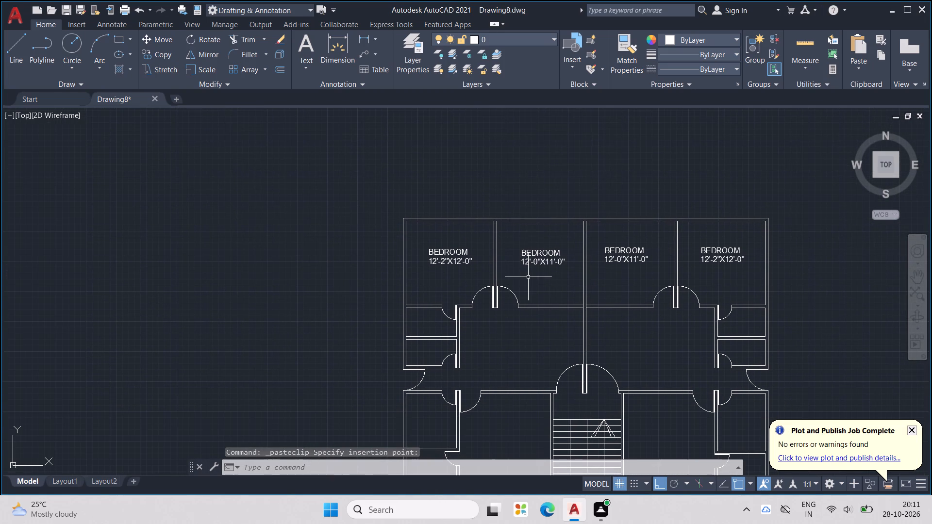
key("ctrl+v")
left_click(503, 348, "ctrl")
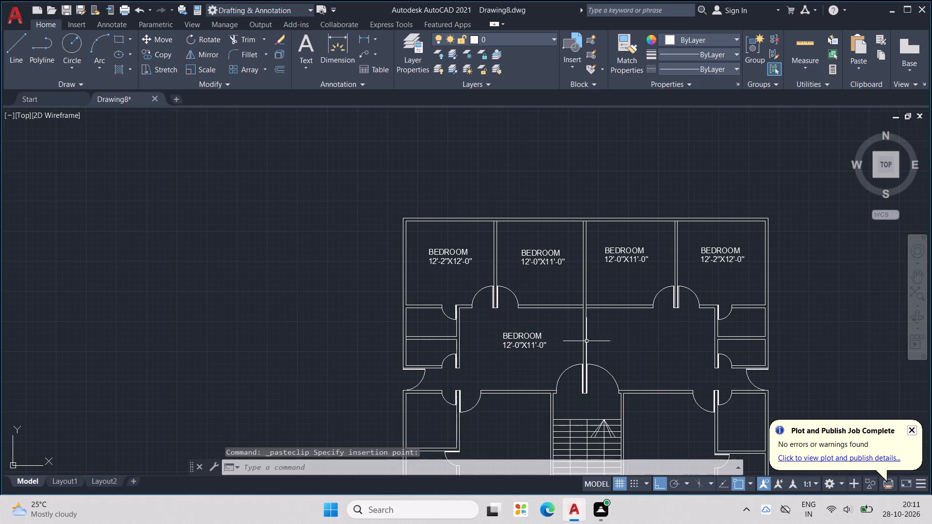
key("ctrl+v")
key("Escape")
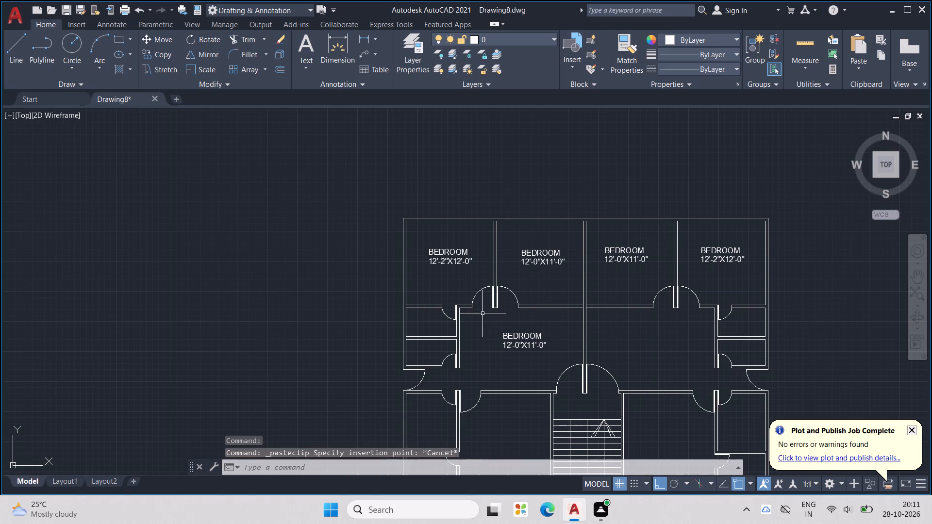
Change the first line of the middle-left room's label to DRAW/DIN and indent it by one space.
scroll(483, 316, "up", 1)
double_click(546, 347)
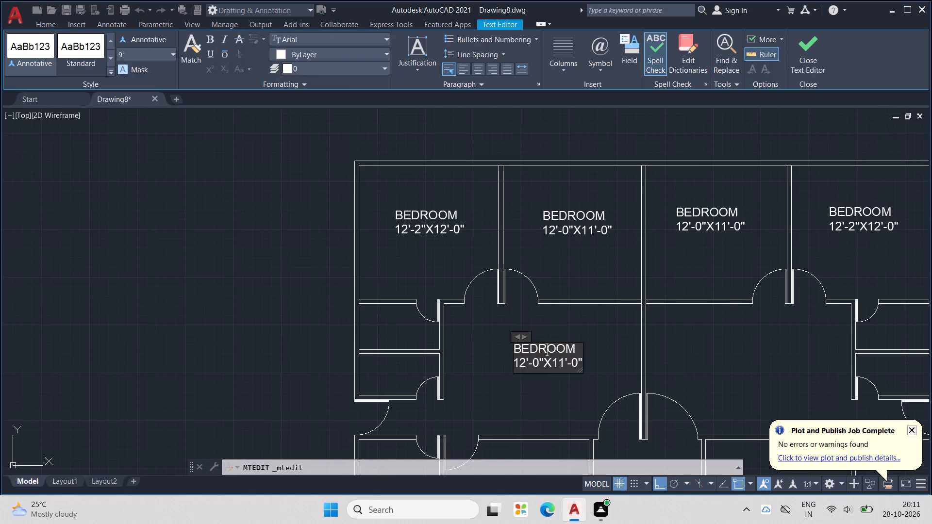
middle_click_drag(546, 347, 553, 316)
scroll(553, 316, "up", 1)
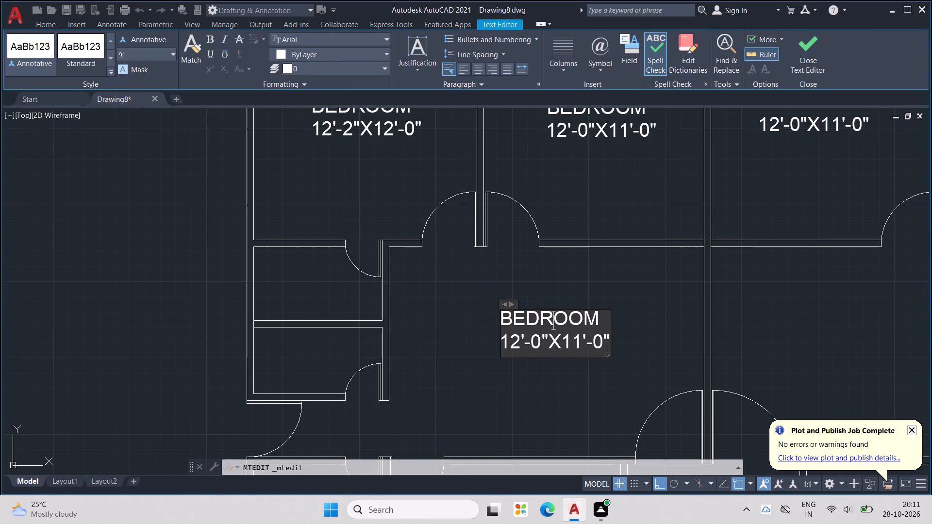
left_click_drag(604, 321, 483, 323)
key("d")
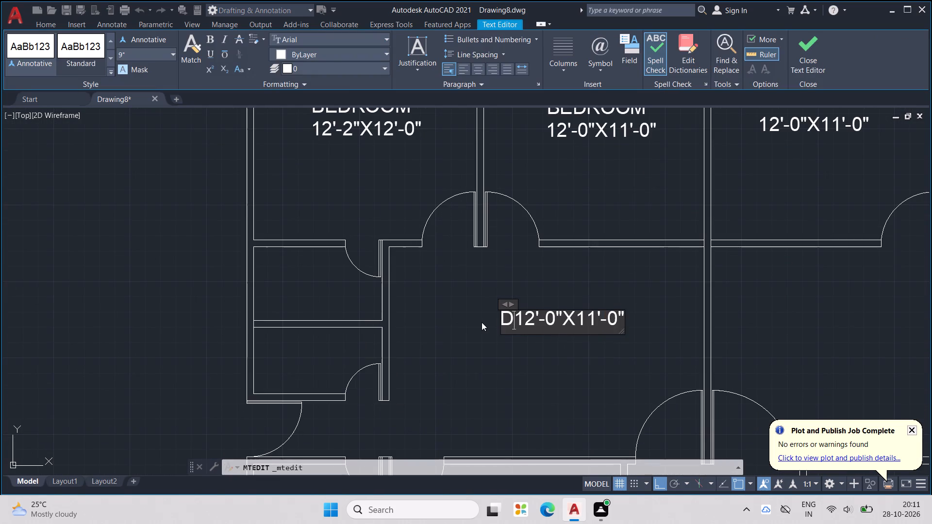
key("r")
key("a")
key("w")
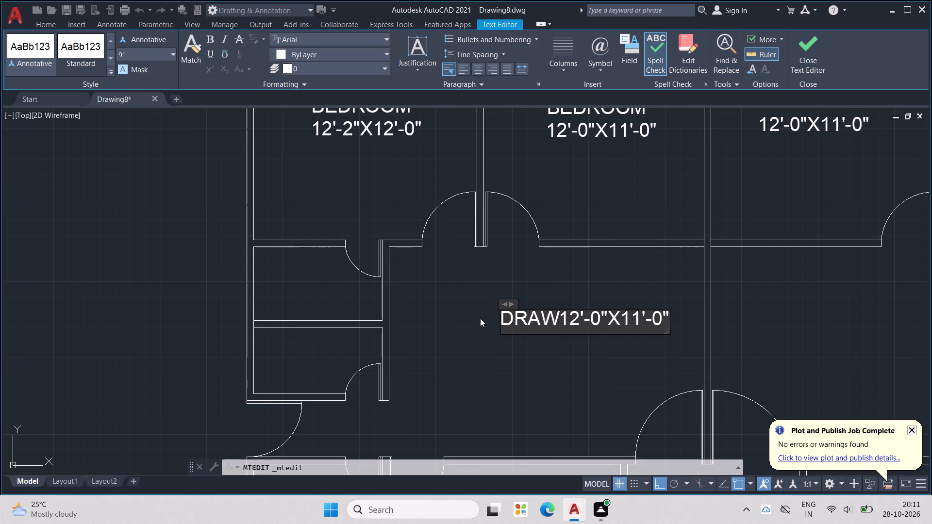
type("/DIN")
key("Return")
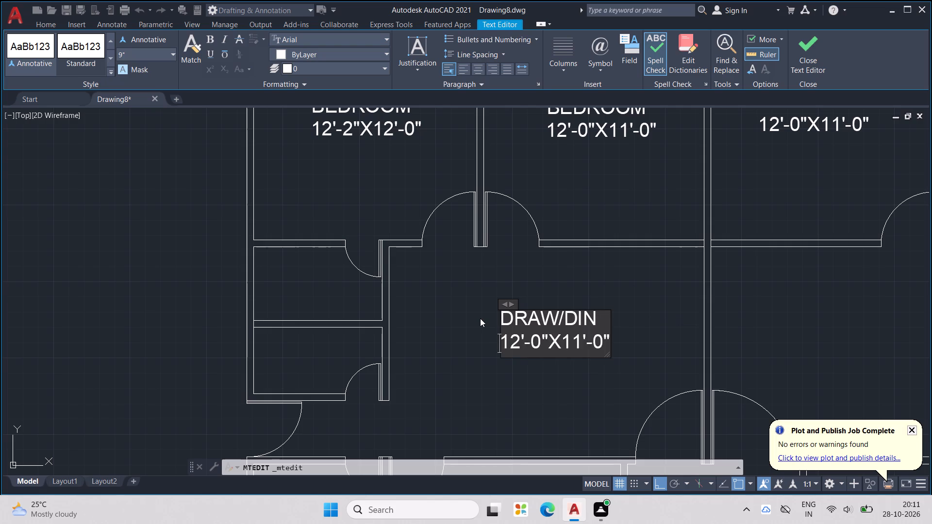
left_click(510, 314)
key("Left")
key("space")
scroll(515, 345, "up", 1)
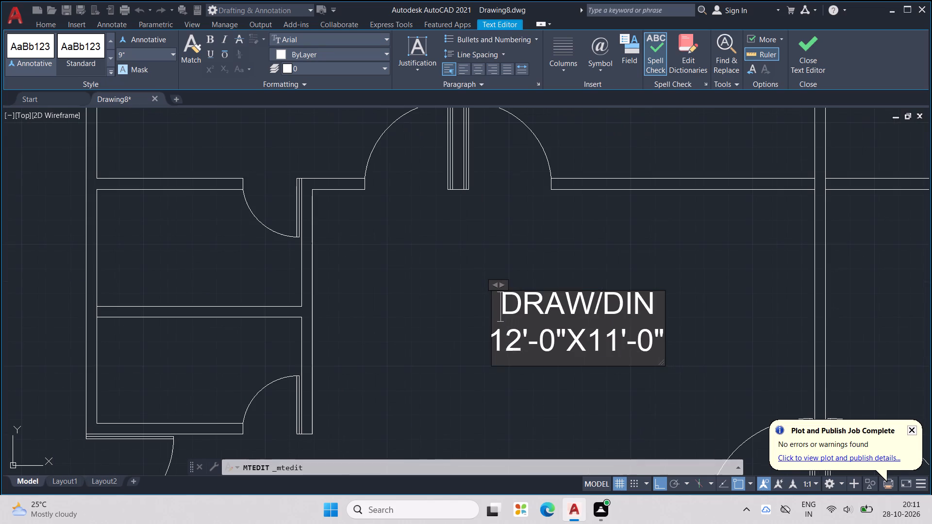
Change the size line of the DRAW/DIN label to 17'-2"X11'-10" and finish the text.
left_click(518, 344)
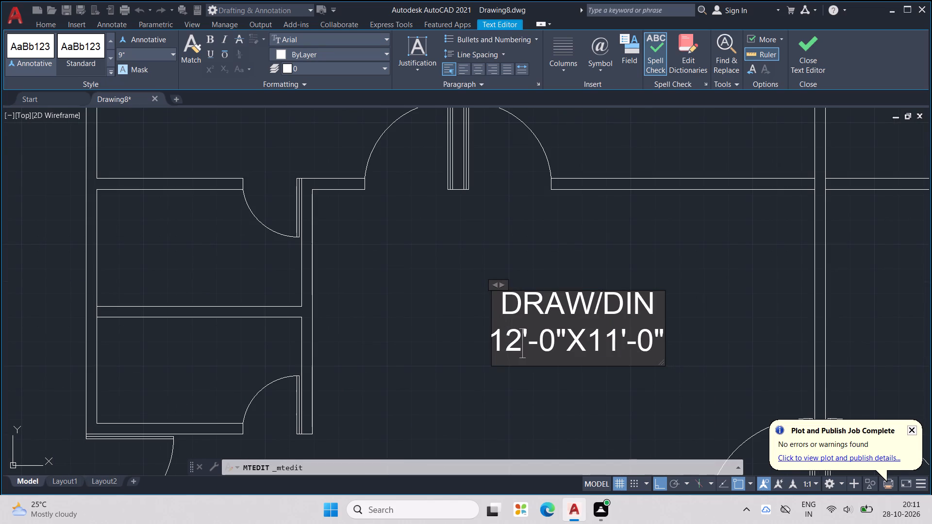
key("BackSpace")
key("7")
key("Right")
key("Right")
key("Right")
key("BackSpace")
key("2")
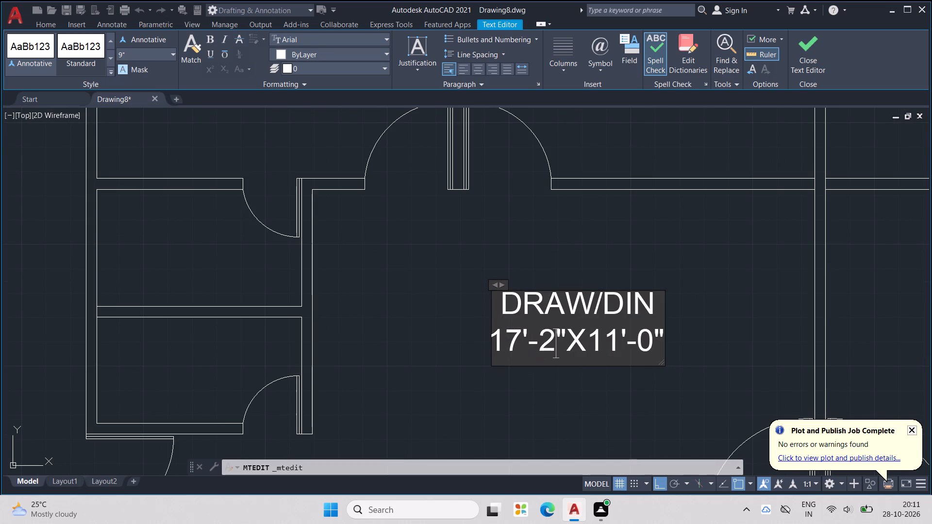
key("Right")
key("Right")
key("Right")
key("Right")
key("Right")
key("Right")
key("1")
left_click(444, 376)
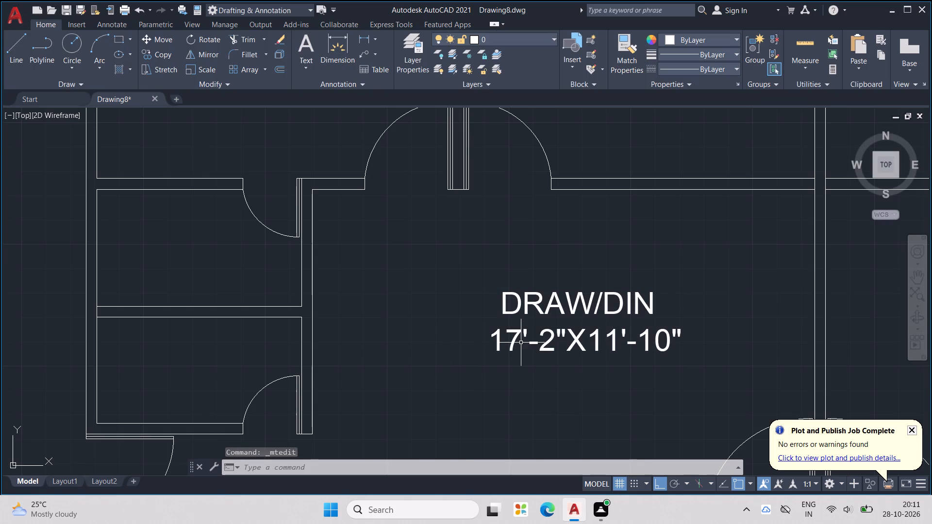
Copy the DRAW/DIN label into the mirrored large room on the other side of the central wall.
left_click(521, 343)
left_click(526, 320)
left_click(533, 300)
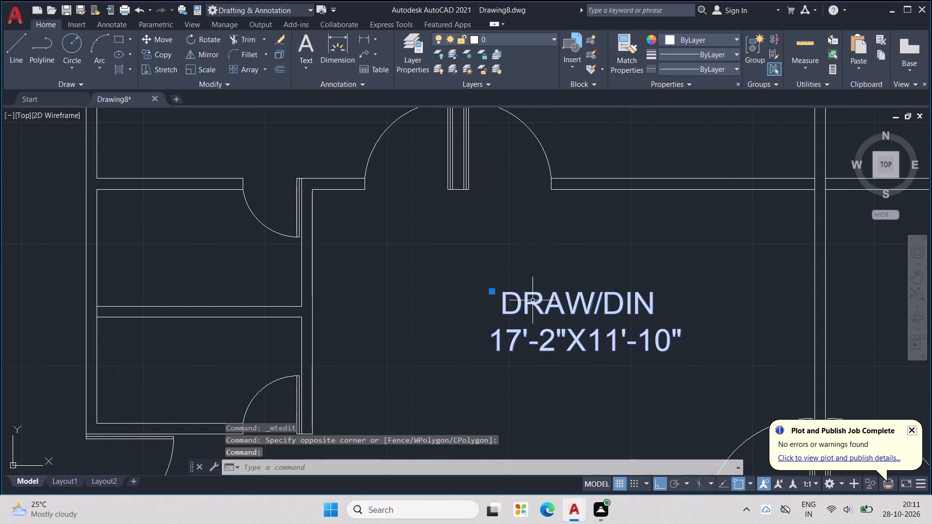
key("ctrl+c")
key("ctrl+v")
scroll(553, 318, "down", 1)
middle_click_drag(553, 318, 460, 314)
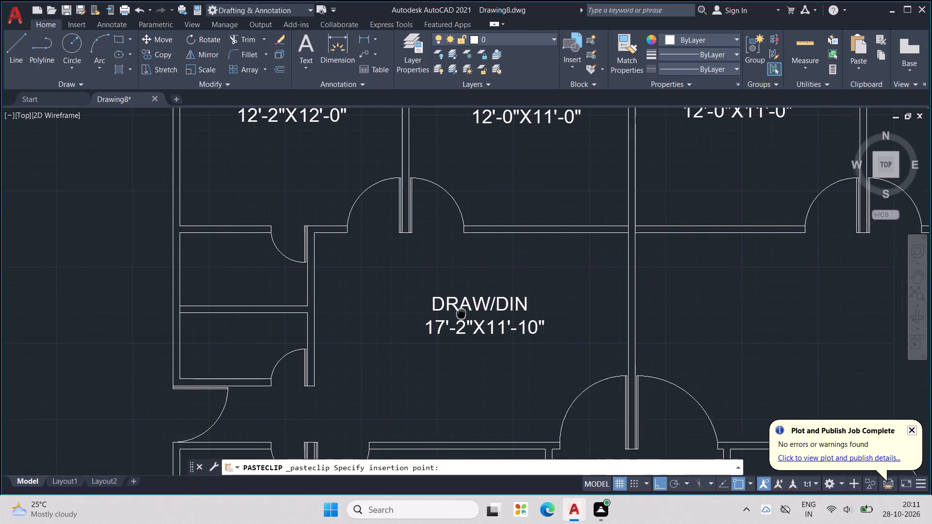
middle_click_drag(460, 314, 444, 317)
middle_click_drag(671, 303, 588, 311)
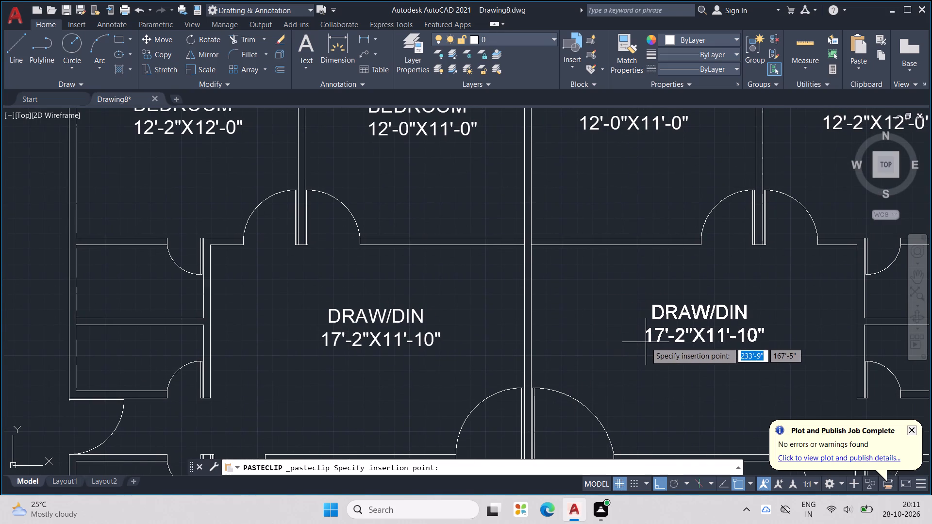
left_click(646, 342)
middle_click_drag(637, 335, 616, 248)
key("Escape")
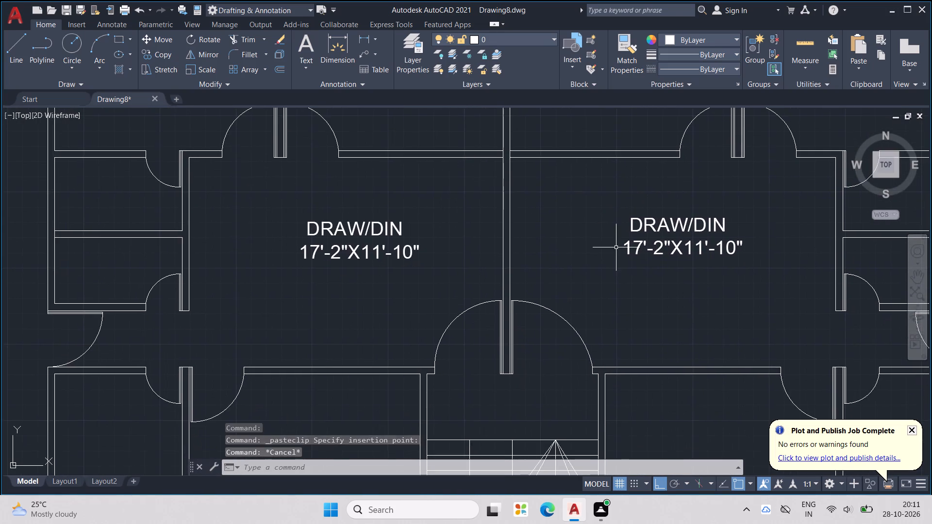
key("Escape")
Copy the second top-row bedroom's BEDROOM 12'-0"X11'-0" label into the room immediately left of the staircase.
scroll(595, 247, "down", 1)
middle_click_drag(596, 250, 622, 296)
left_click(501, 160)
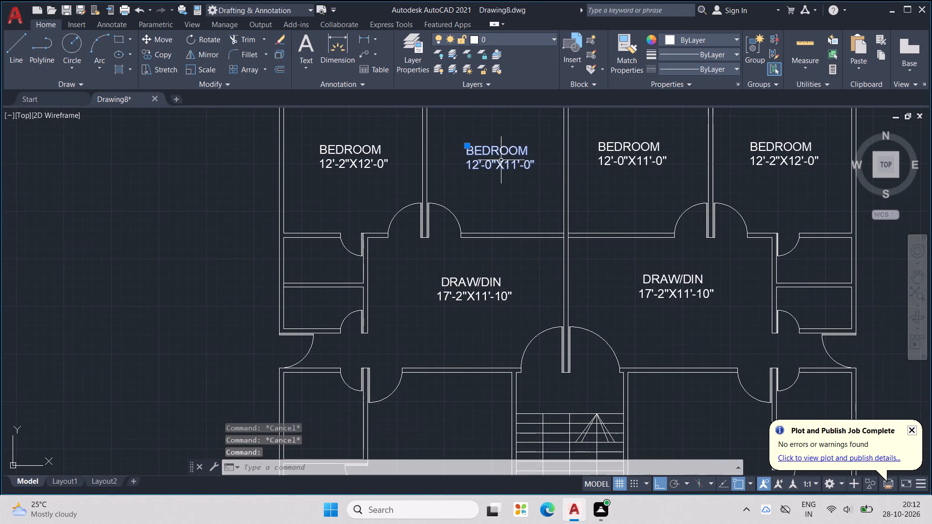
key("ctrl+c")
key("ctrl+v")
scroll(501, 168, "down", 3)
middle_click_drag(504, 215, 509, 205)
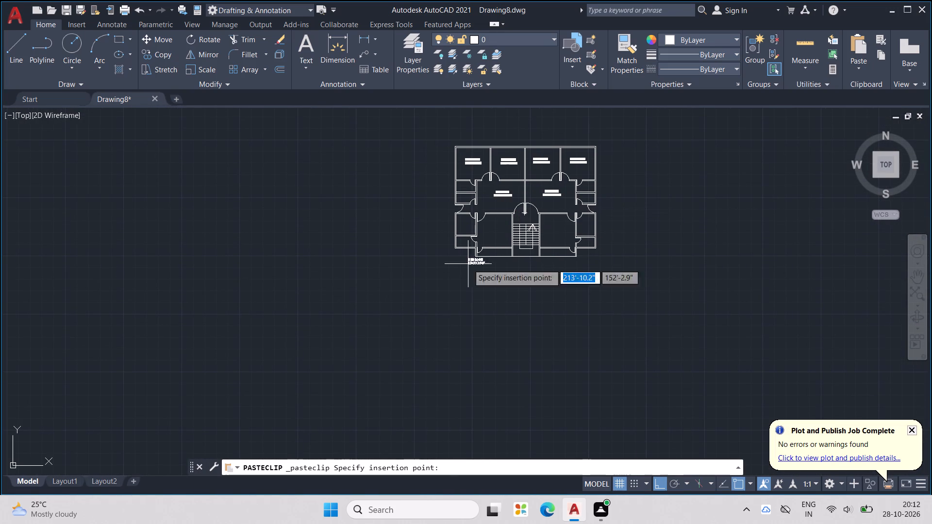
scroll(489, 230, "up", 2)
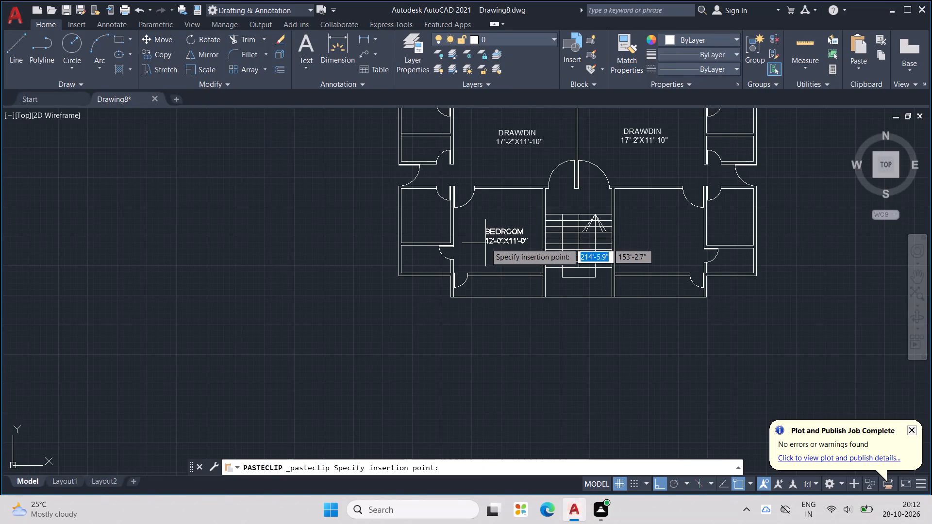
left_click(483, 244)
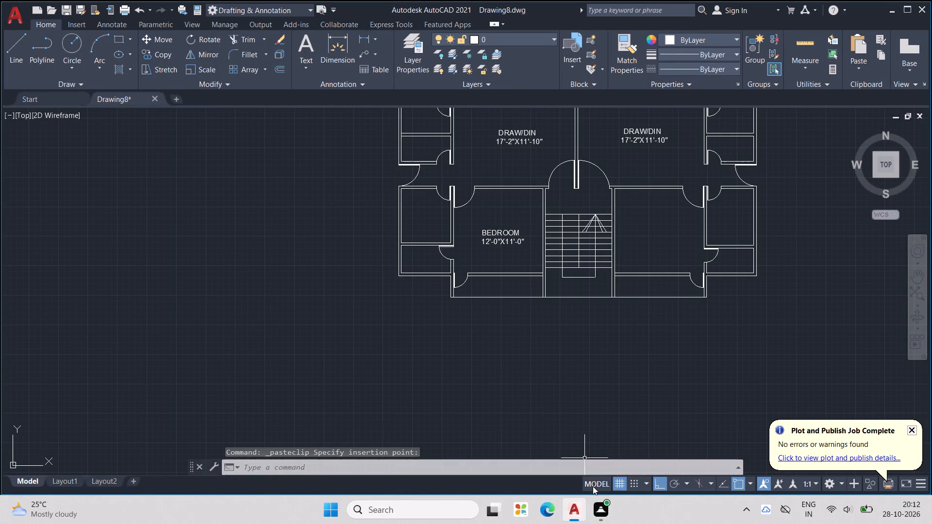
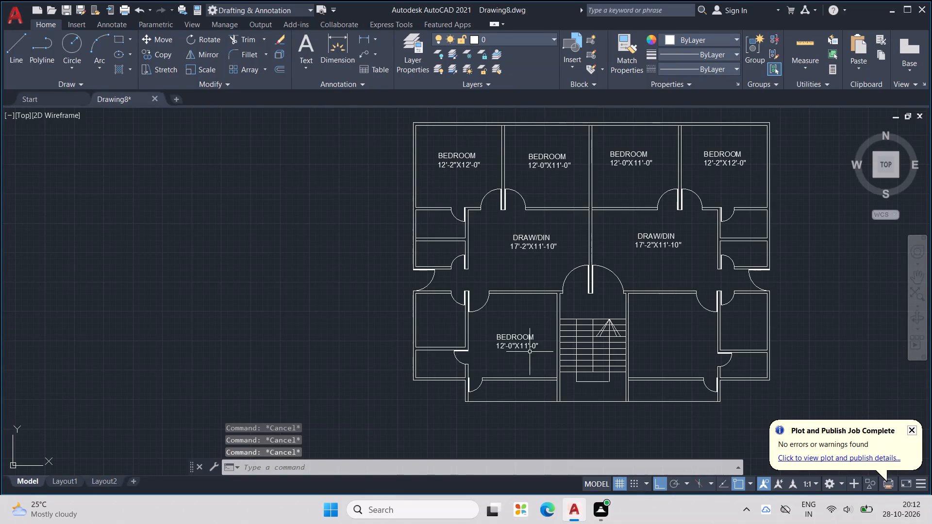
Edit the size line of the BEDROOM label left of the staircase to 13'-0"X12'-0".
left_click(514, 343)
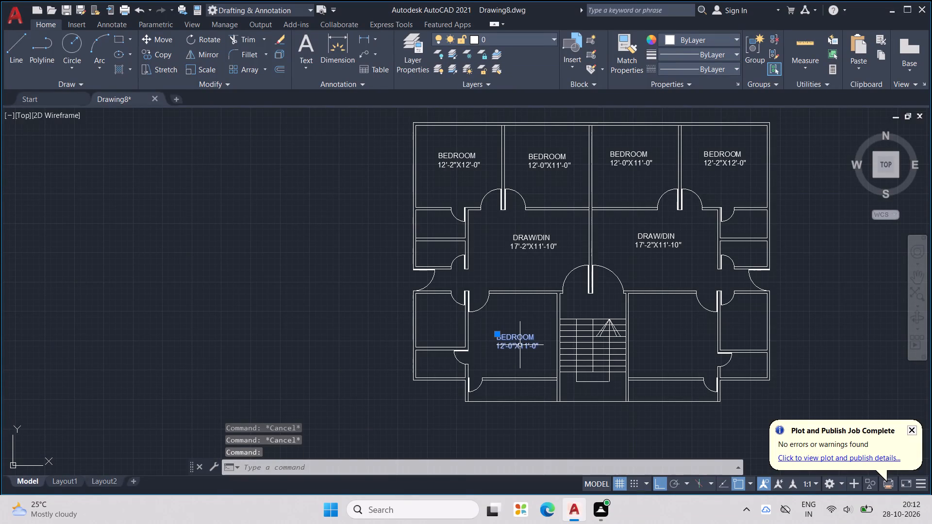
key("Escape")
double_click(521, 347)
scroll(511, 345, "up", 2)
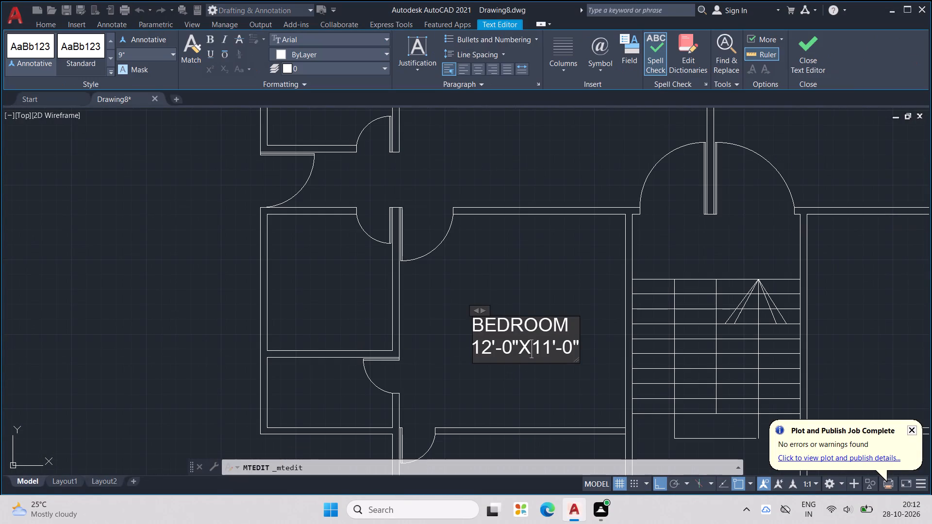
left_click(491, 346)
key("BackSpace")
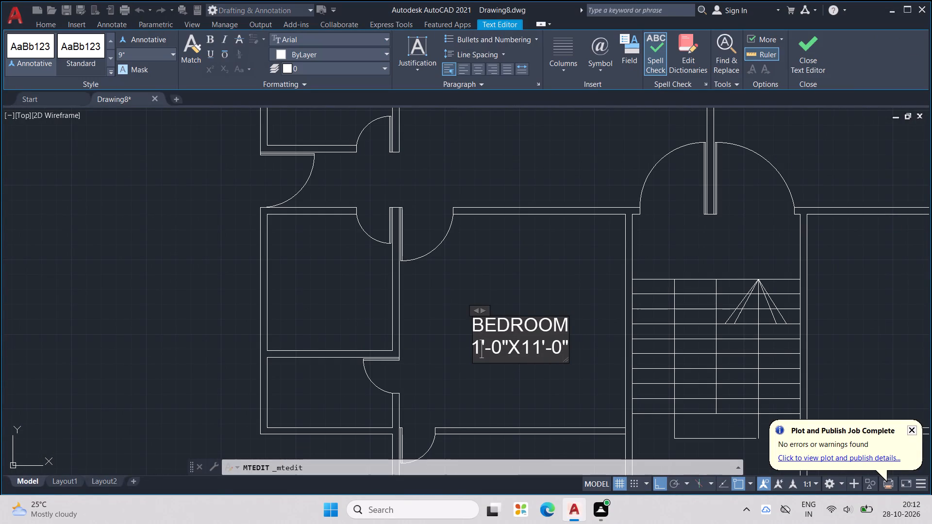
key("3")
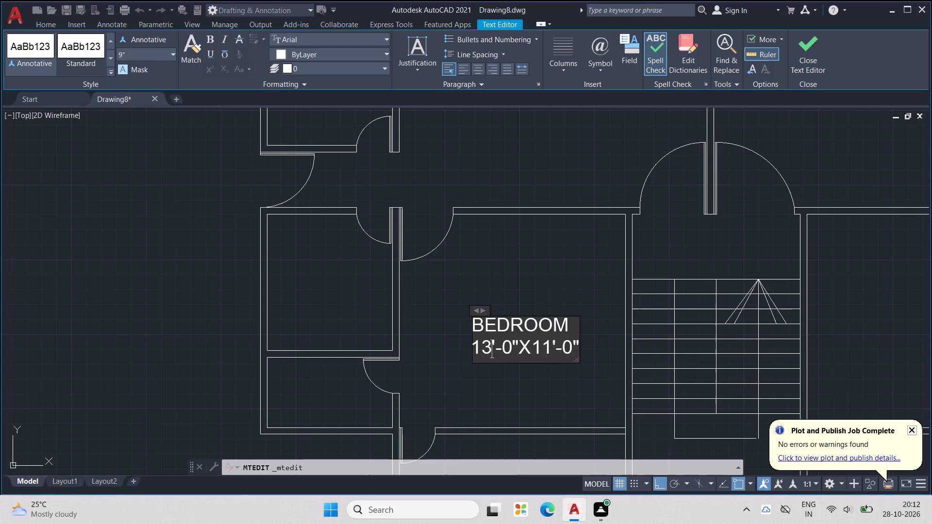
key("Right")
key("Right")
key("Right")
key("Right")
key("Right")
key("Right")
key("Right")
key("BackSpace")
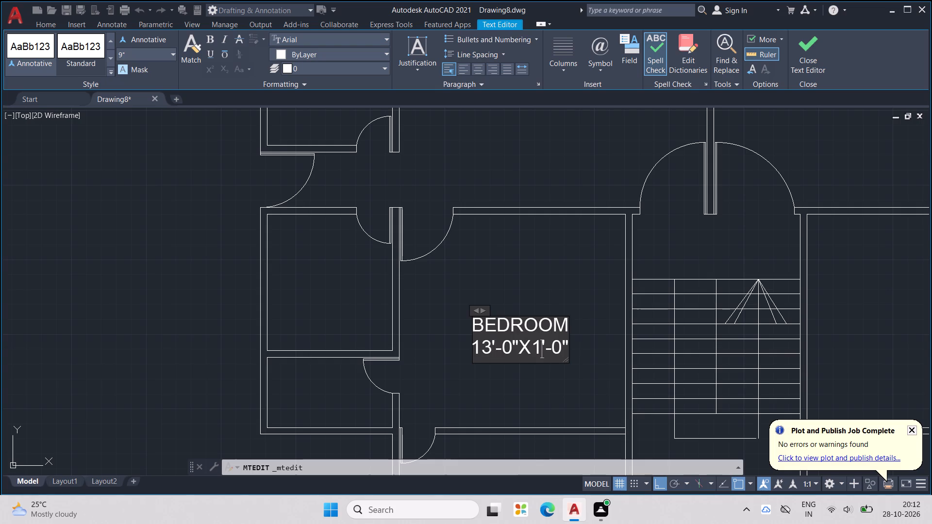
key("2")
left_click(531, 407)
Copy the 13'-0"X12'-0" BEDROOM label and paste it into the unlabelled large room on the other side of the staircase.
scroll(558, 379, "down", 1)
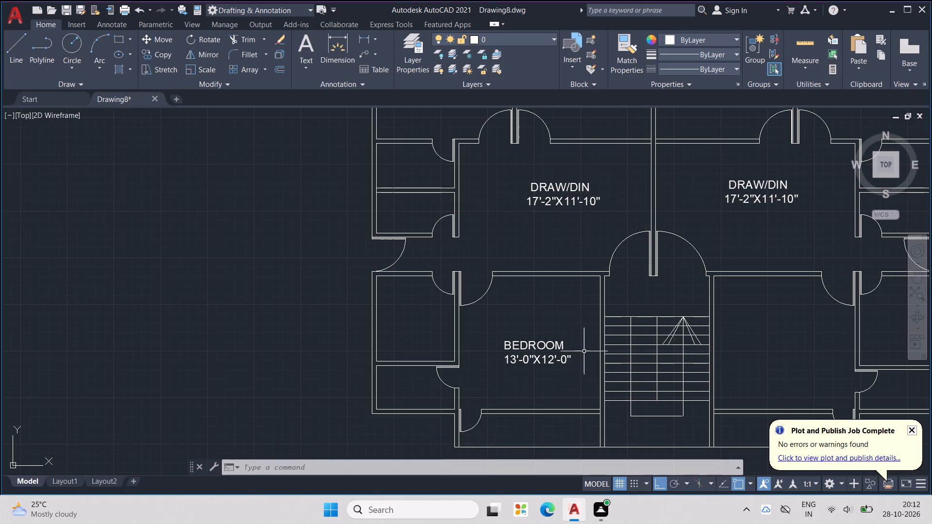
key("Escape")
left_click(549, 350)
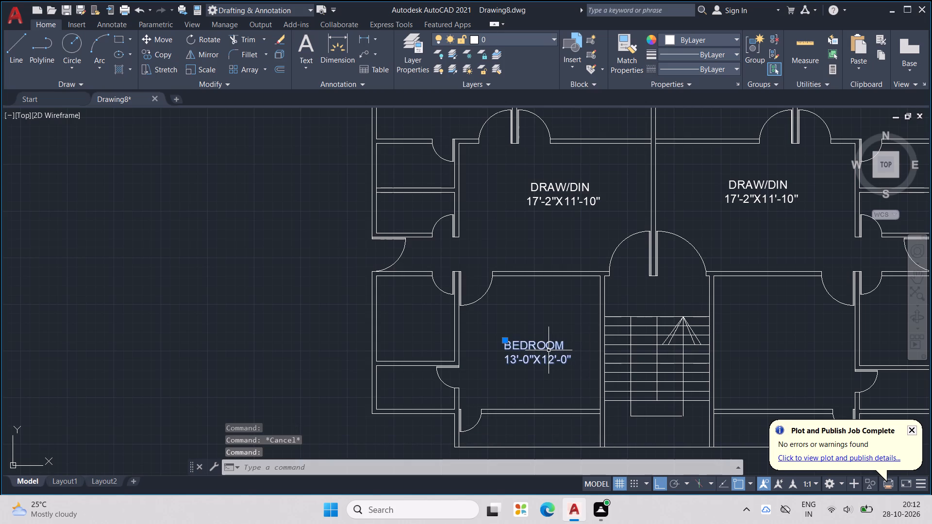
key("ctrl+c")
key("ctrl+v")
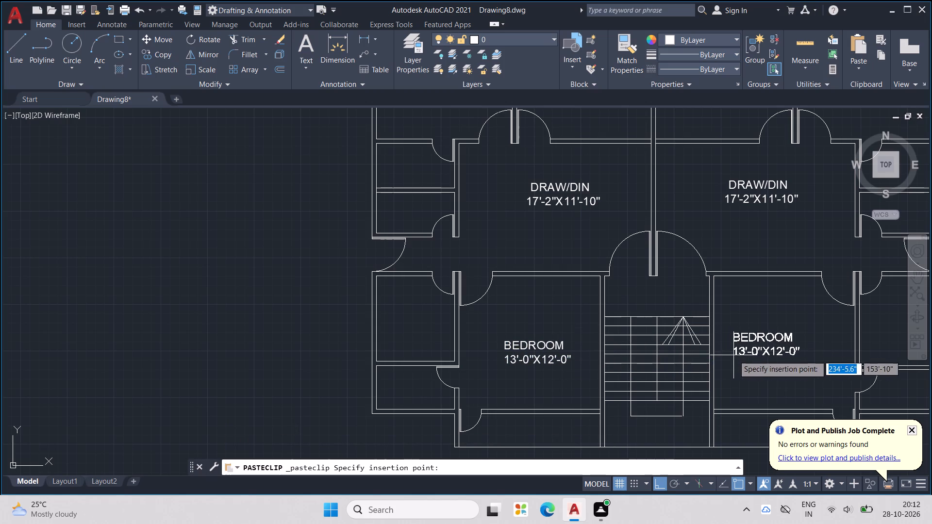
left_click(749, 359)
Copy the left flat's DRAW/DIN label and paste it into the small room directly below the top-left bedroom.
middle_click_drag(750, 351, 625, 348)
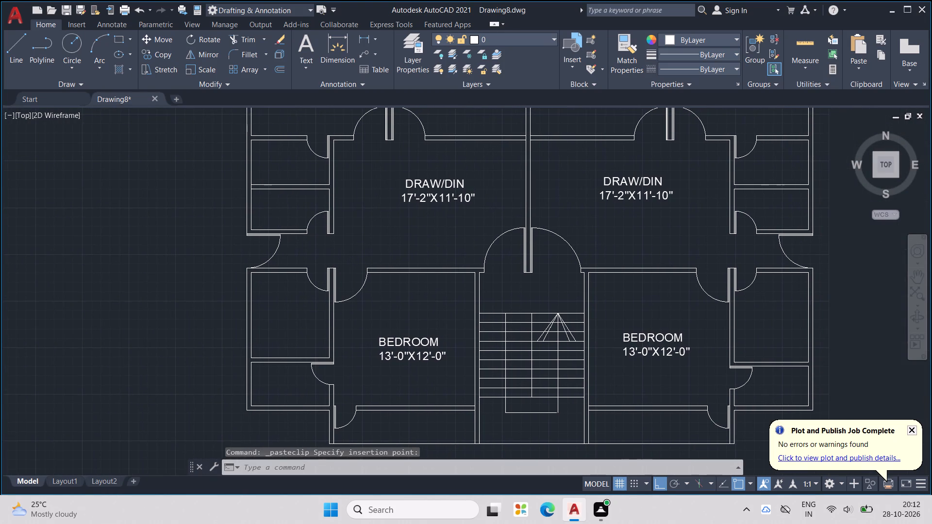
middle_click_drag(630, 348, 709, 342)
scroll(630, 348, "down", 1)
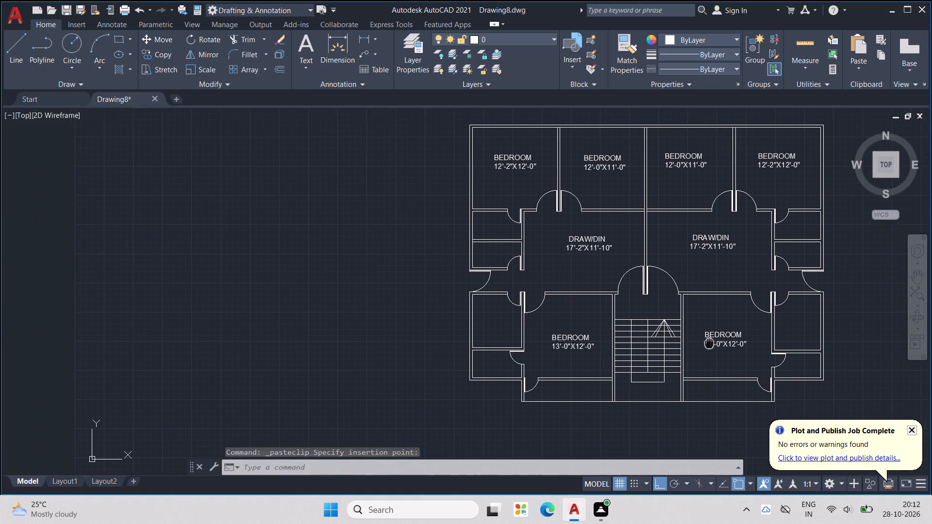
middle_click_drag(709, 342, 713, 345)
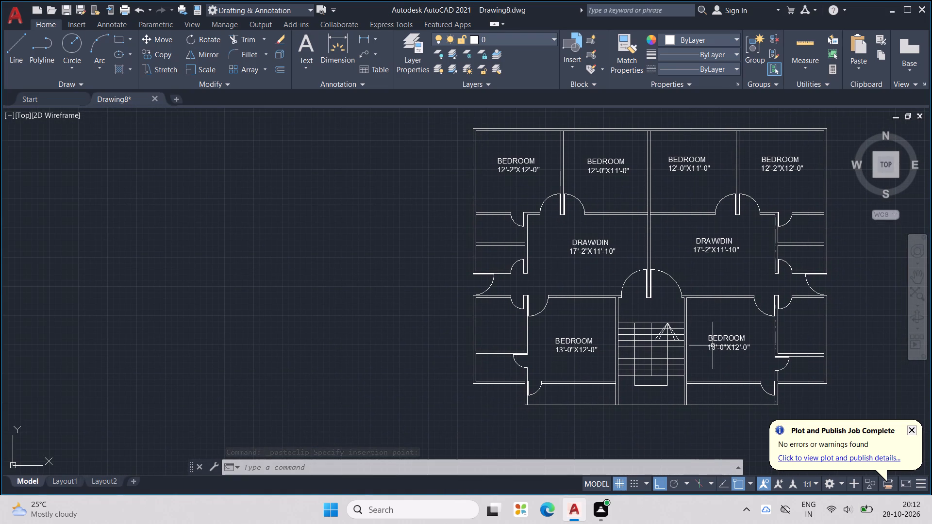
left_click(592, 252)
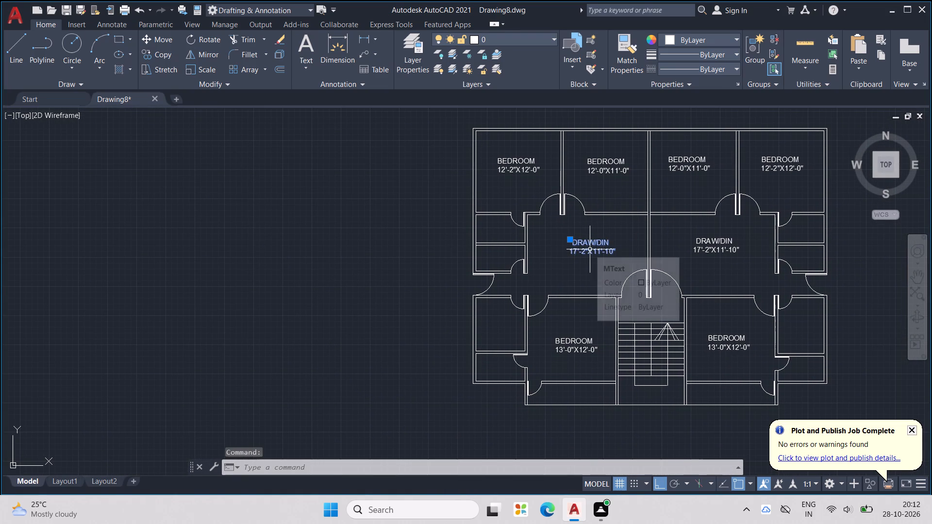
key("ctrl+c")
key("ctrl+v")
scroll(503, 202, "up", 1)
scroll(484, 237, "up", 2)
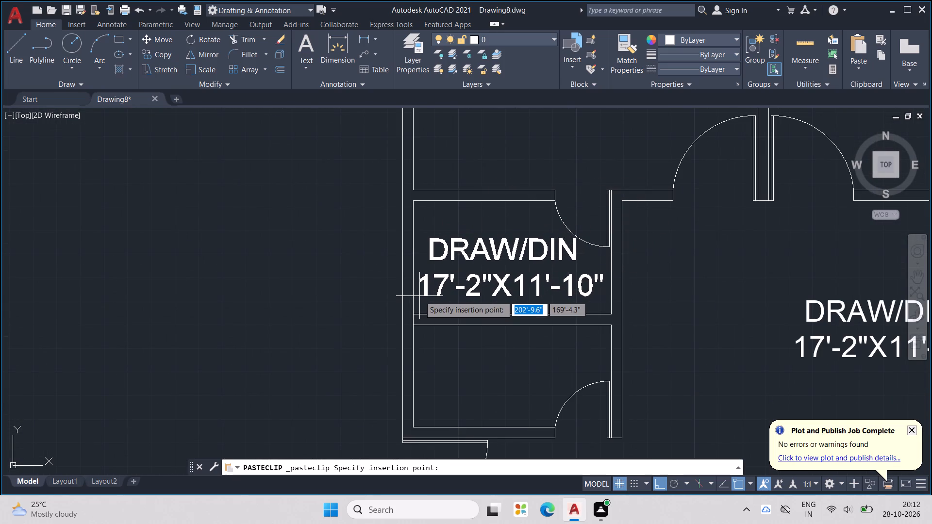
left_click(419, 296)
Open the pasted DRAW/DIN label in the small room for text editing.
double_click(468, 259)
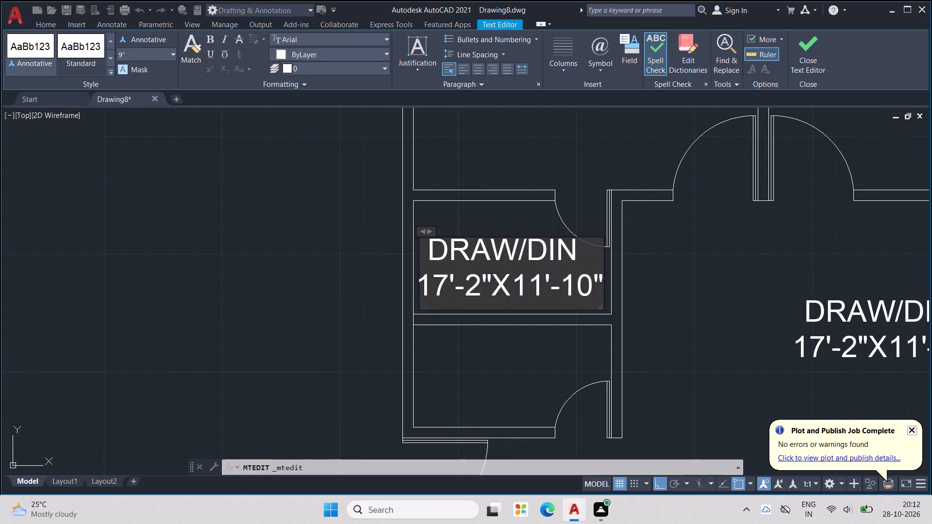
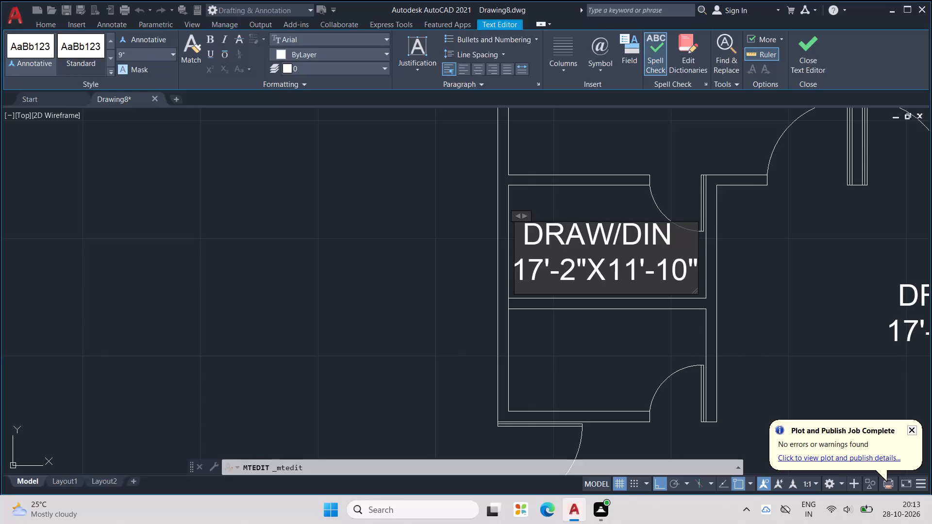
Change the name line of the pasted DRAW/DIN label in the small room to BATH ROOM.
left_click(586, 239)
left_click(612, 229)
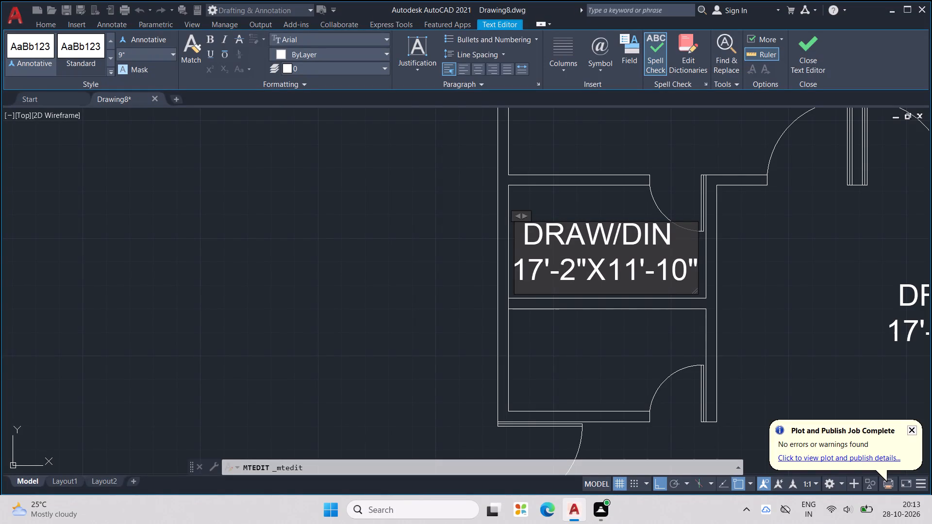
key("BackSpace")
key("BackSpace")
key("BackSpace")
key("BackSpace")
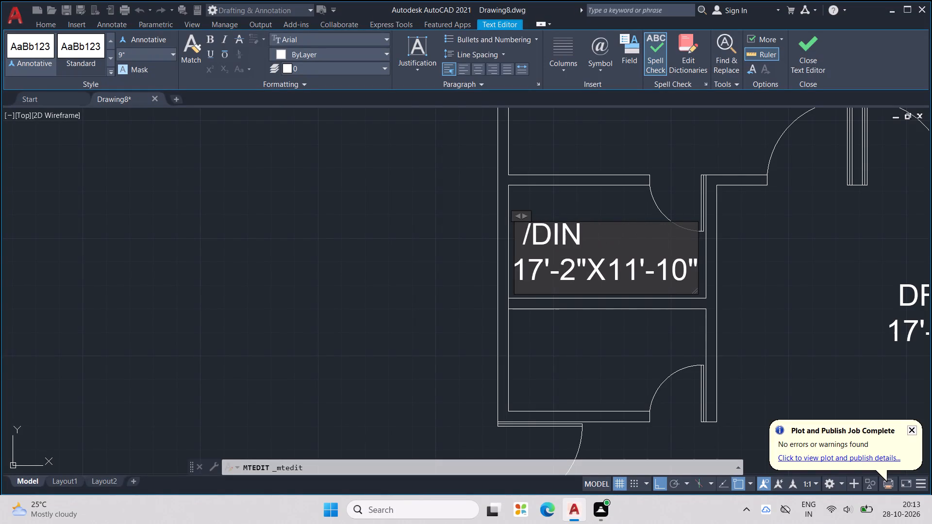
type("BATH")
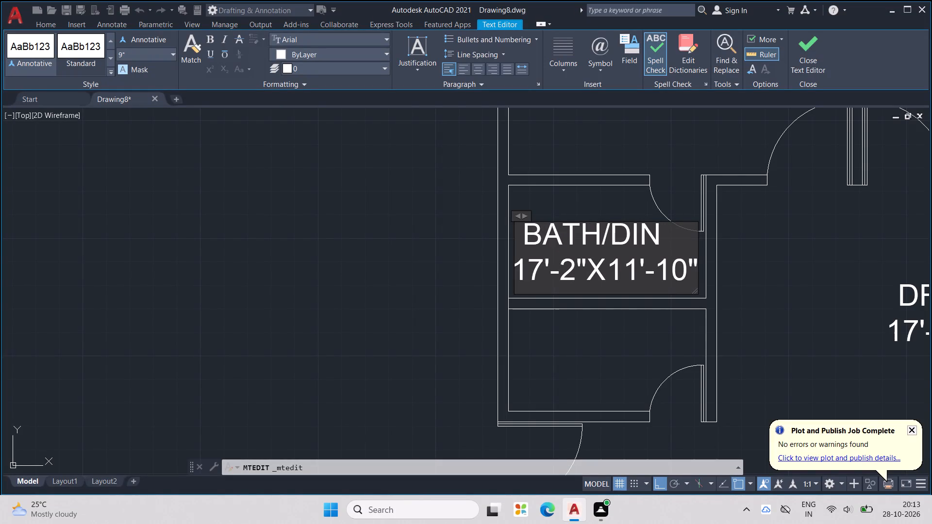
key("Right")
key("Right")
key("Right")
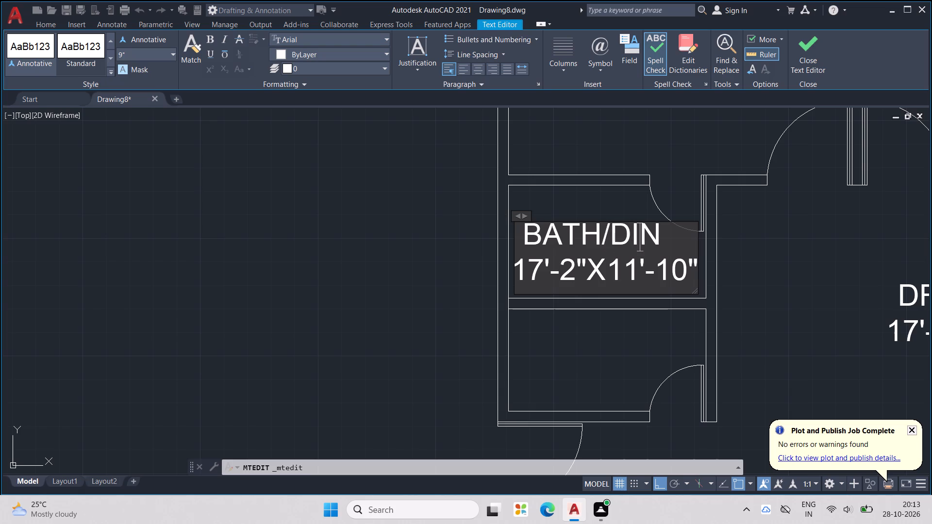
key("Right")
key("BackSpace")
key("BackSpace")
key("BackSpace")
key("BackSpace")
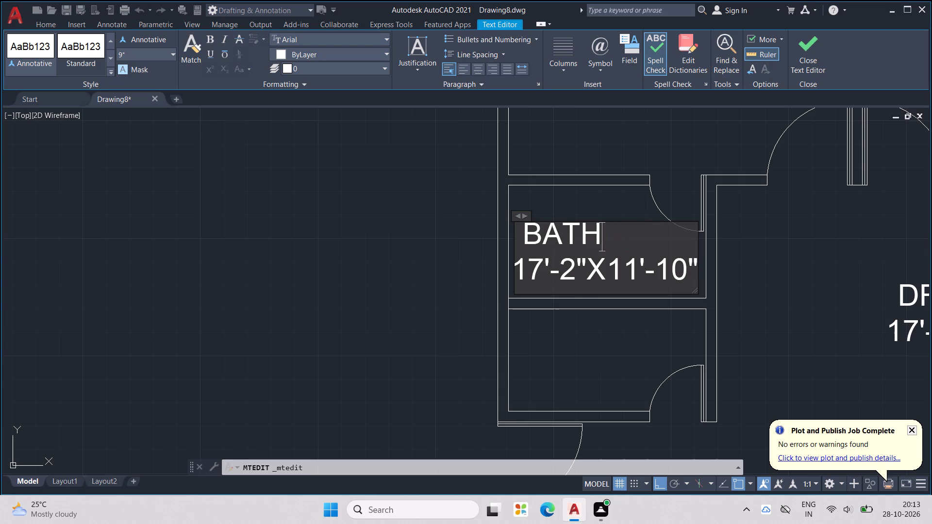
key("space")
type("ROOM")
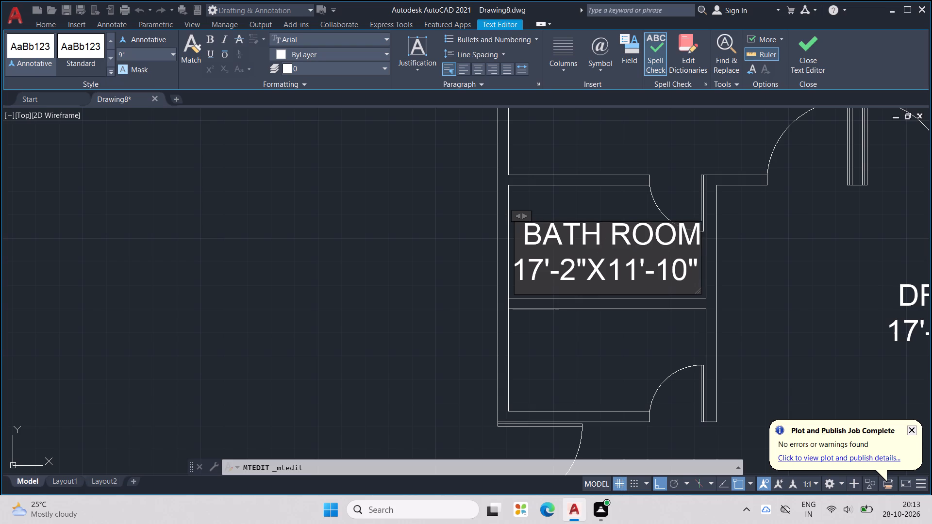
Edit the size line of the BATH ROOM label to 7'-0"X4'-0" and finish the text edit.
key("Down")
key("Left")
left_click(542, 266)
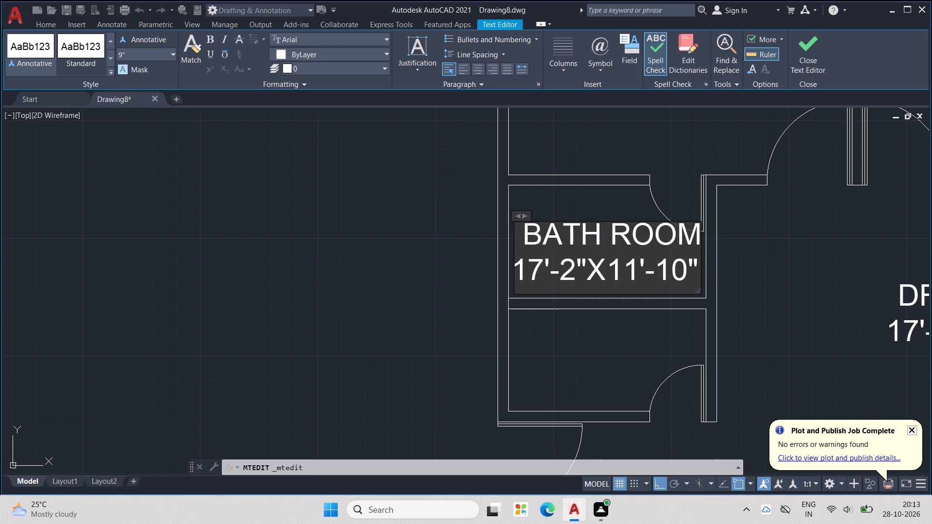
left_click(533, 262)
key("BackSpace")
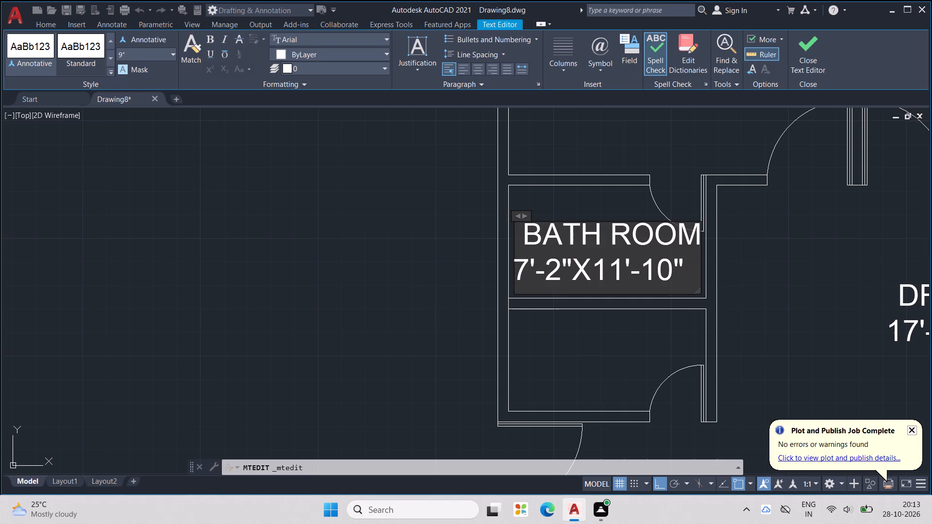
key("Right")
key("Right")
key("Right")
key("Right")
key("BackSpace")
key("Right")
key("BackSpace")
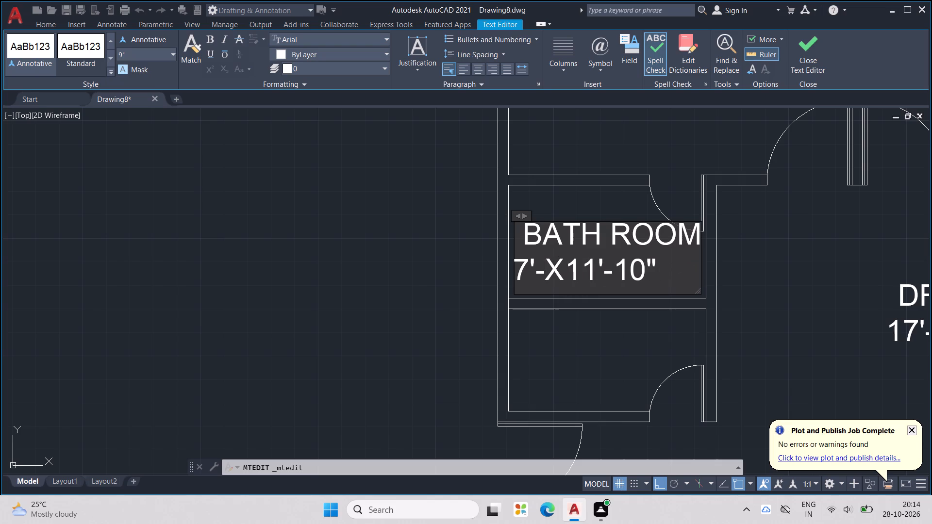
key("0")
key("shift+quotedbl")
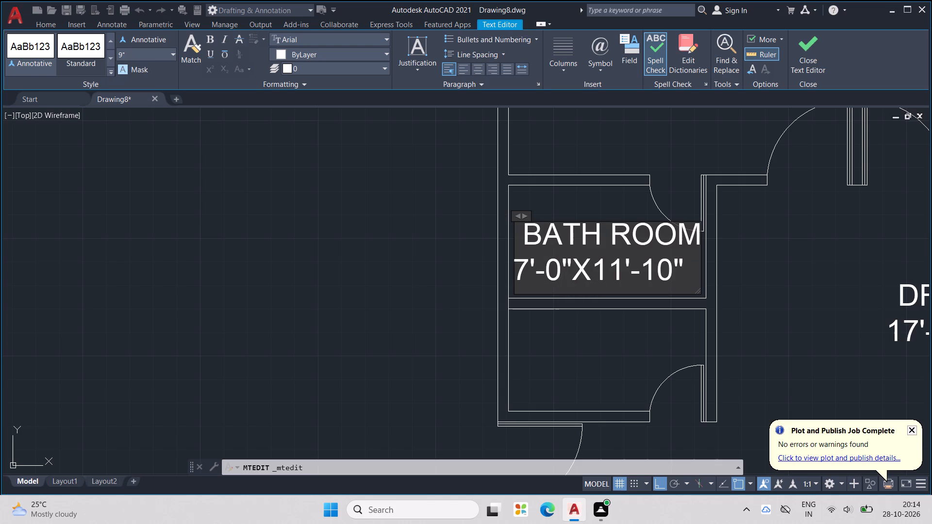
key("Right")
key("Right")
key("Right")
key("BackSpace")
key("BackSpace")
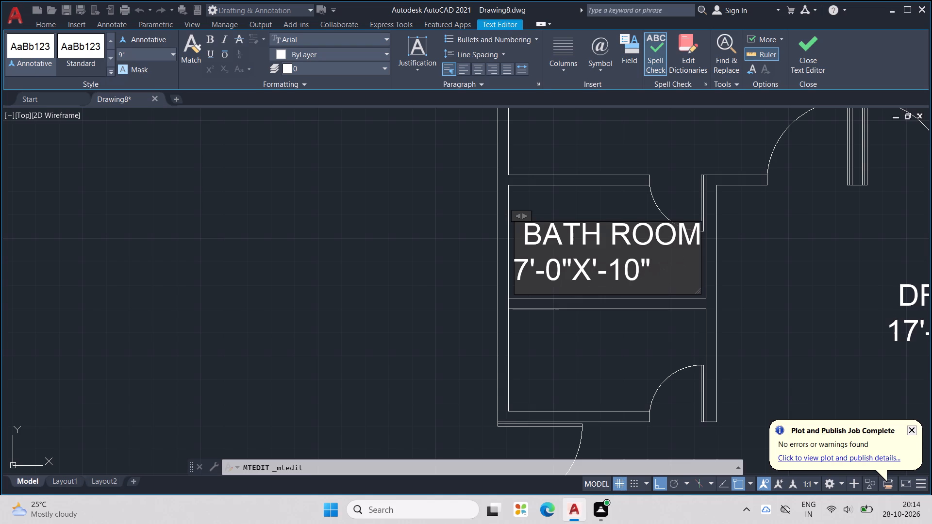
key("4")
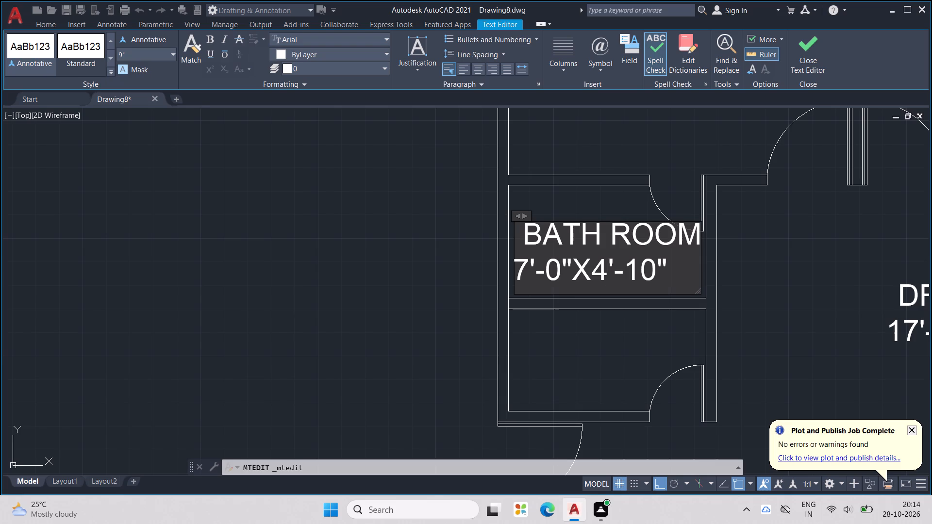
key("Right")
key("Right")
key("Right")
key("BackSpace")
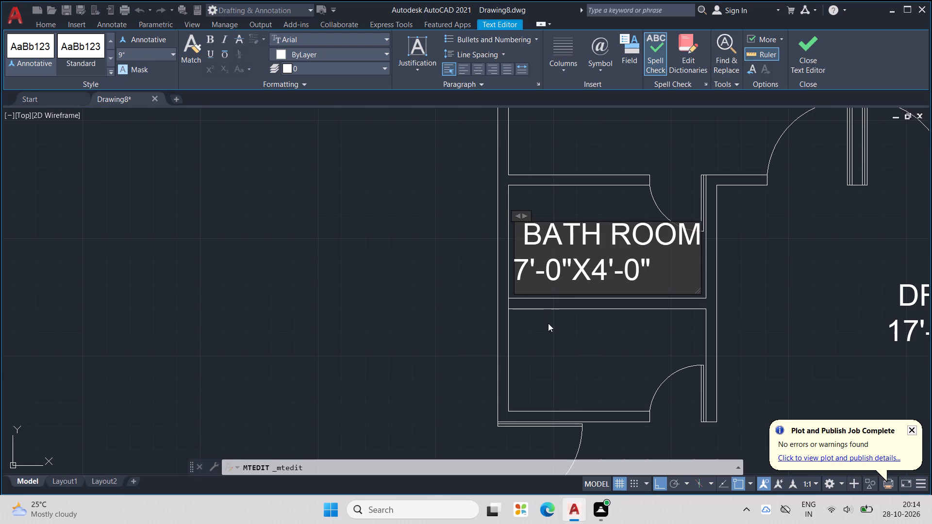
left_click(381, 224)
Indent the size line of the BATH ROOM label with three spaces so it sits centred under the name.
left_click(621, 237)
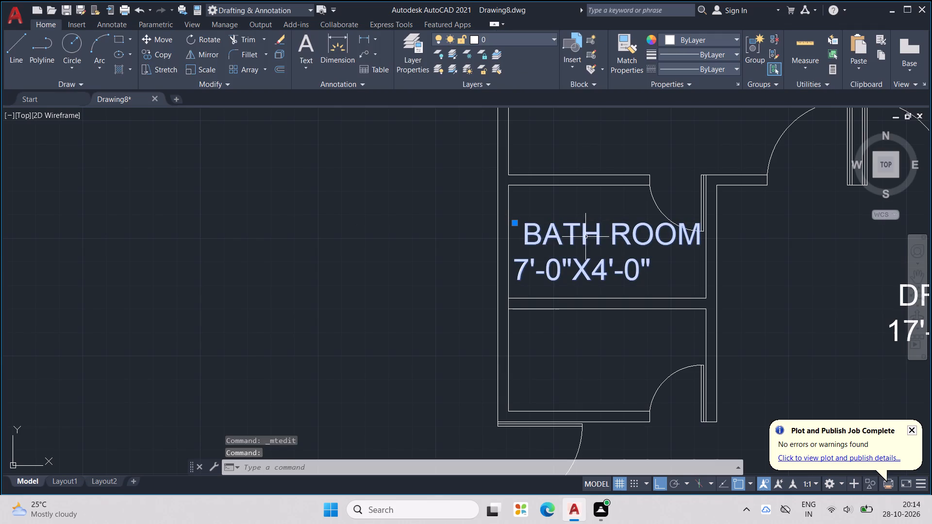
double_click(549, 261)
left_click(521, 262)
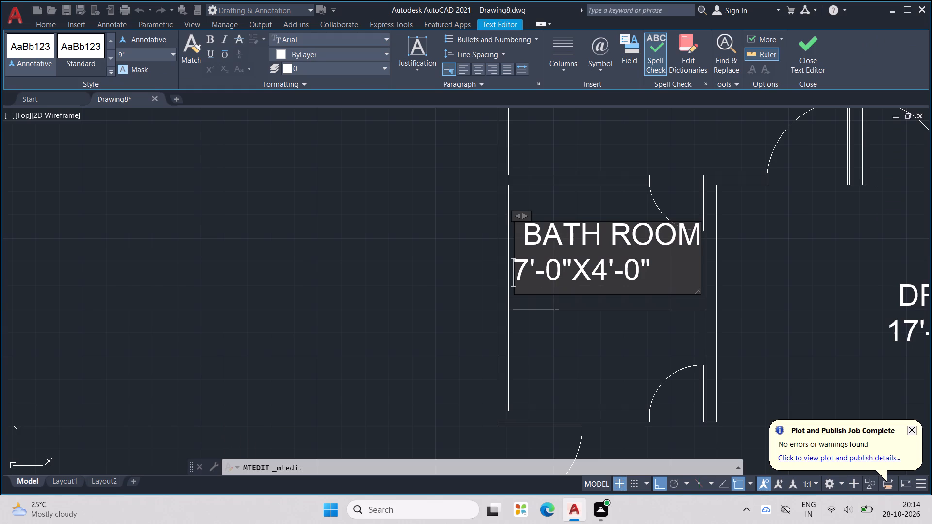
key("space")
key("space")
key("space")
left_click(487, 260)
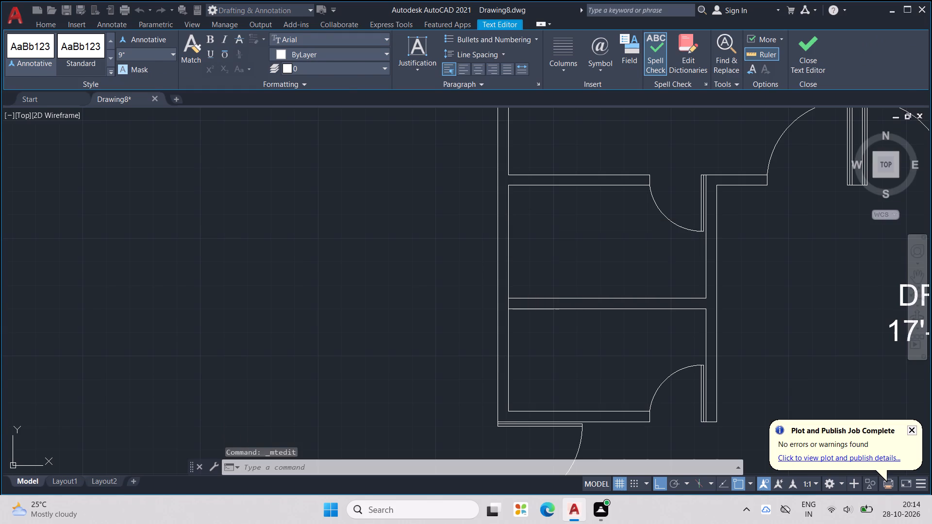
Set the text height of the BATH ROOM label to 6" in its properties.
left_click(618, 259)
right_click(618, 259)
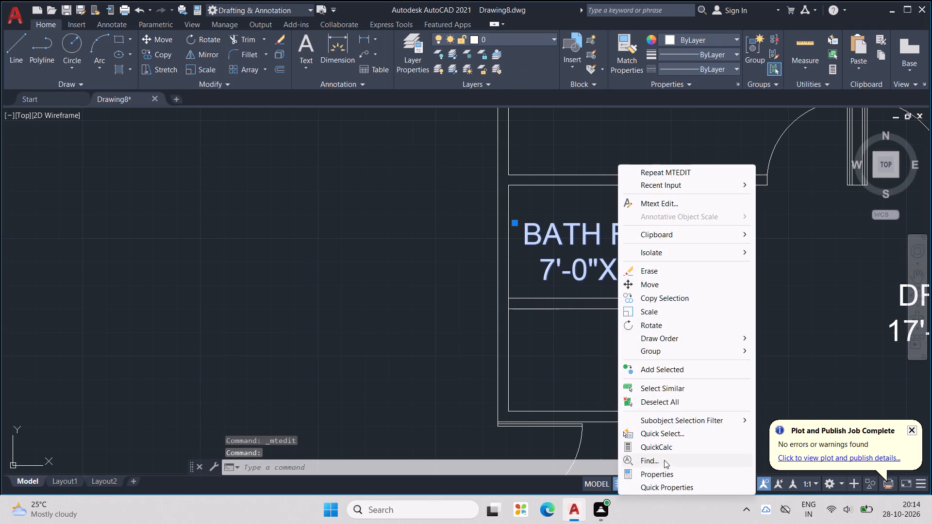
left_click(662, 473)
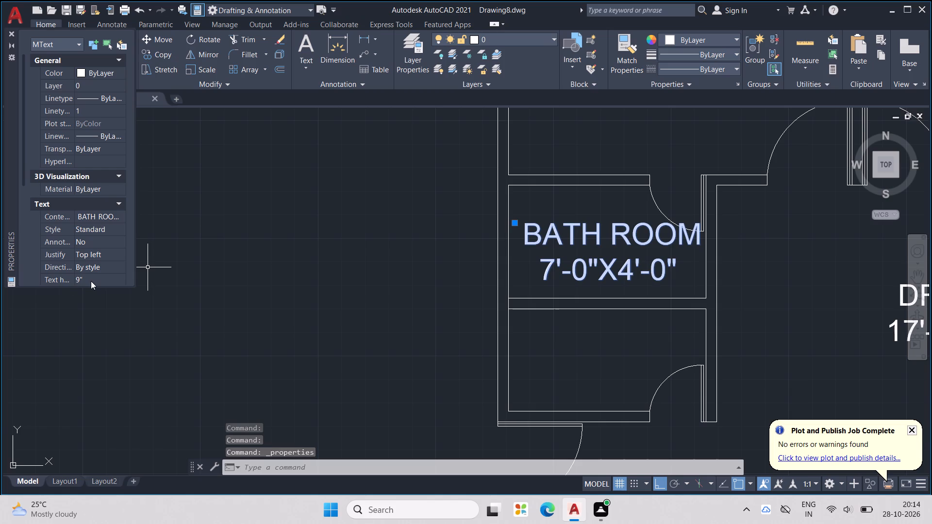
left_click(91, 281)
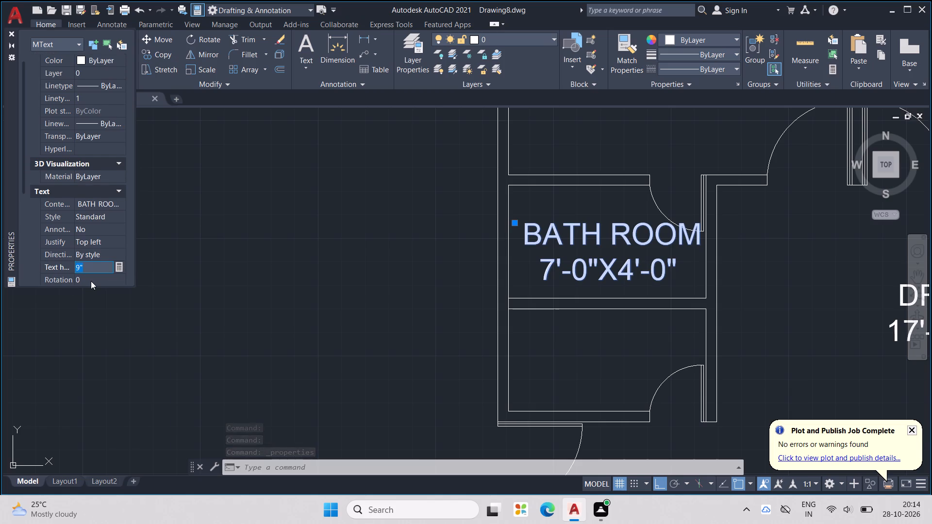
type("6\"")
key("Return")
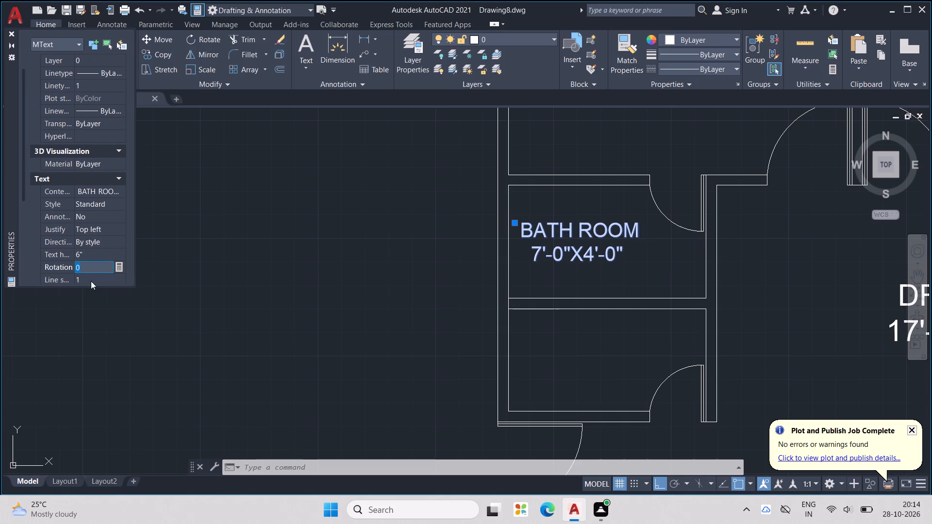
key("Escape")
Move the BATH ROOM label to the middle of its small room.
left_click_drag(580, 262, 600, 272)
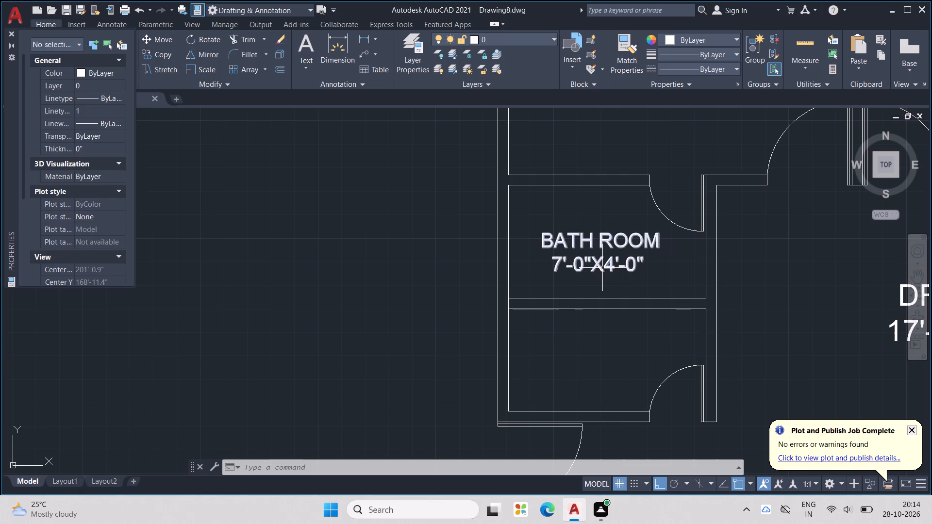
Copy the BATH ROOM label and paste it into the small room directly below.
left_click(602, 268)
key("ctrl+c")
key("ctrl+v")
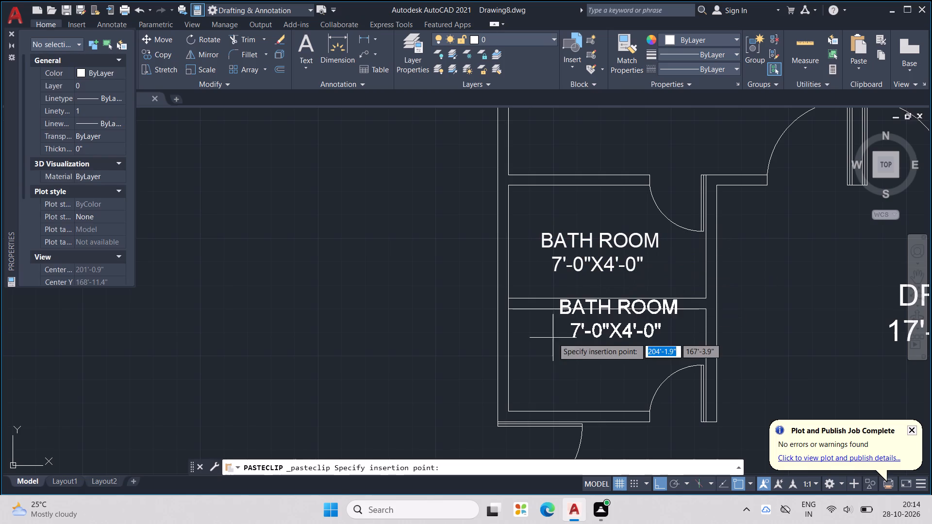
left_click(536, 374)
Paste the copied BATH ROOM label into each of the two matching small rooms of the right flat.
scroll(606, 345, "down", 2)
middle_click_drag(593, 341, 385, 340)
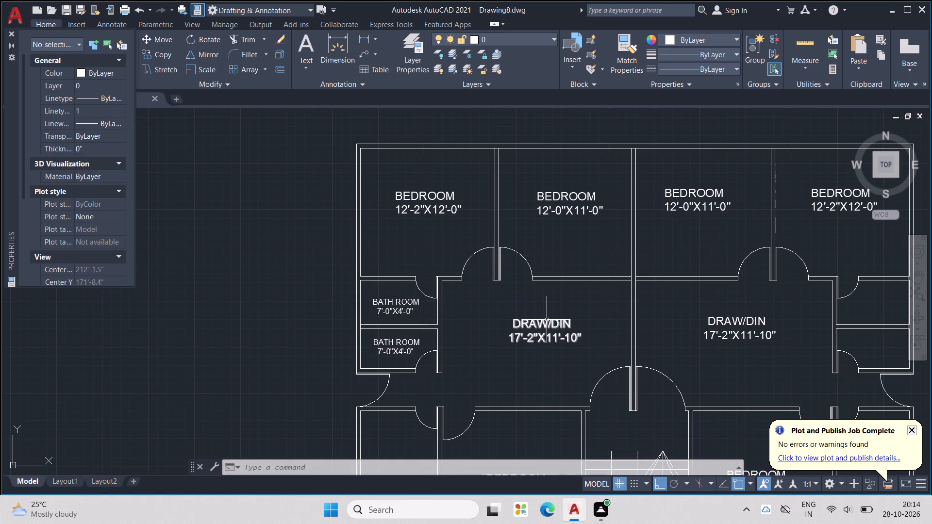
middle_click_drag(542, 309, 385, 329)
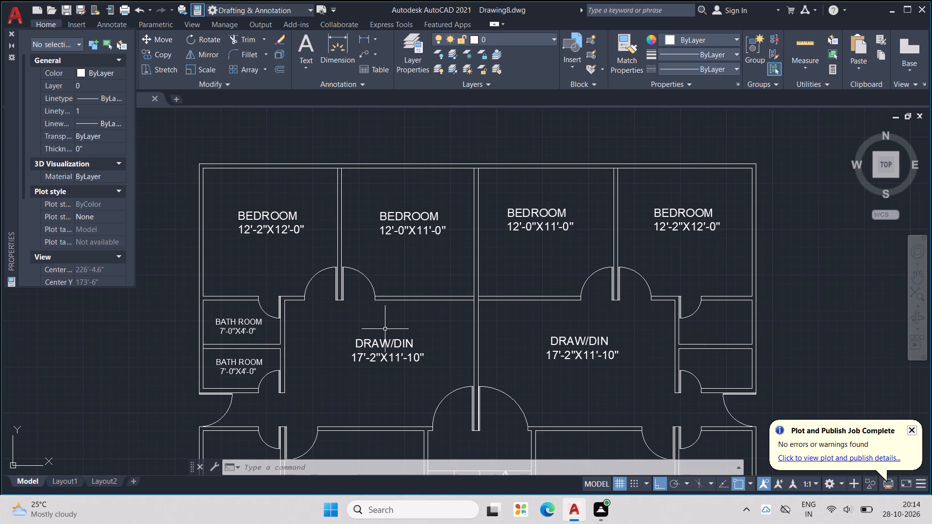
key("ctrl+v")
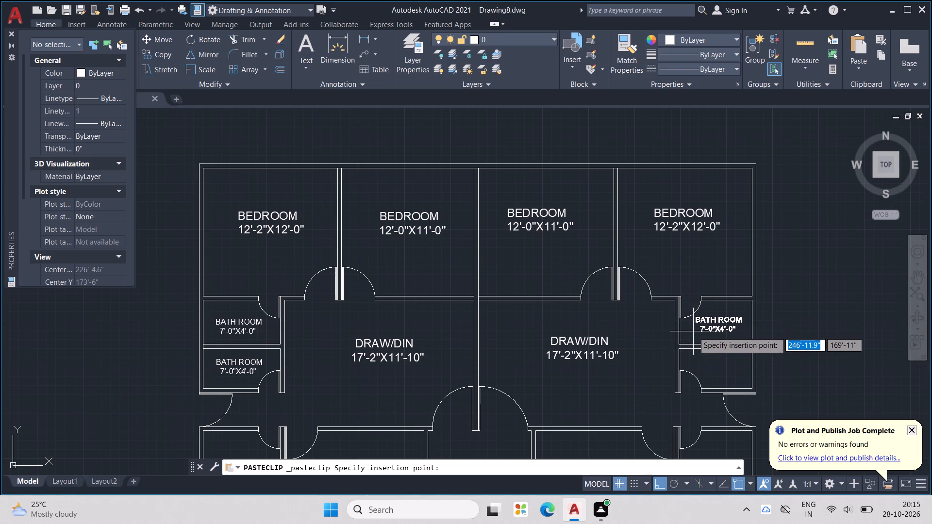
left_click(694, 333, "ctrl")
key("ctrl+v")
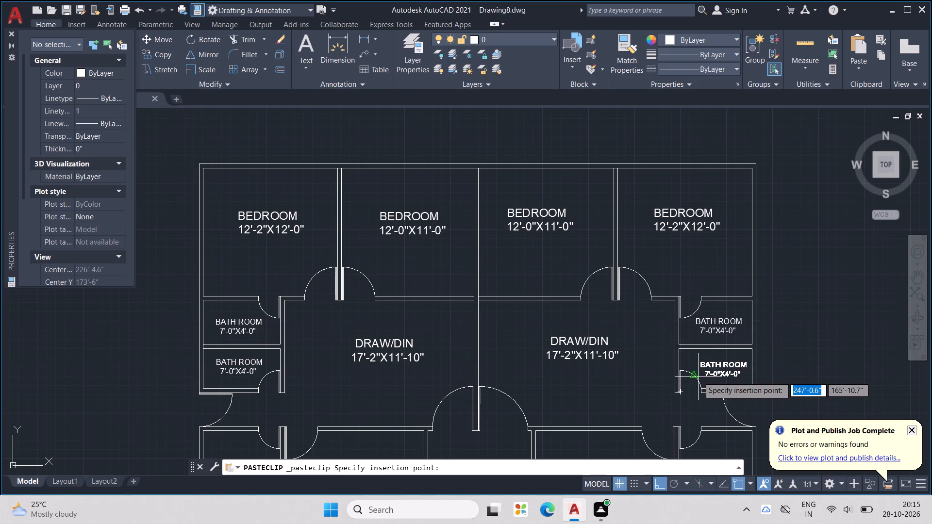
left_click(698, 377, "ctrl")
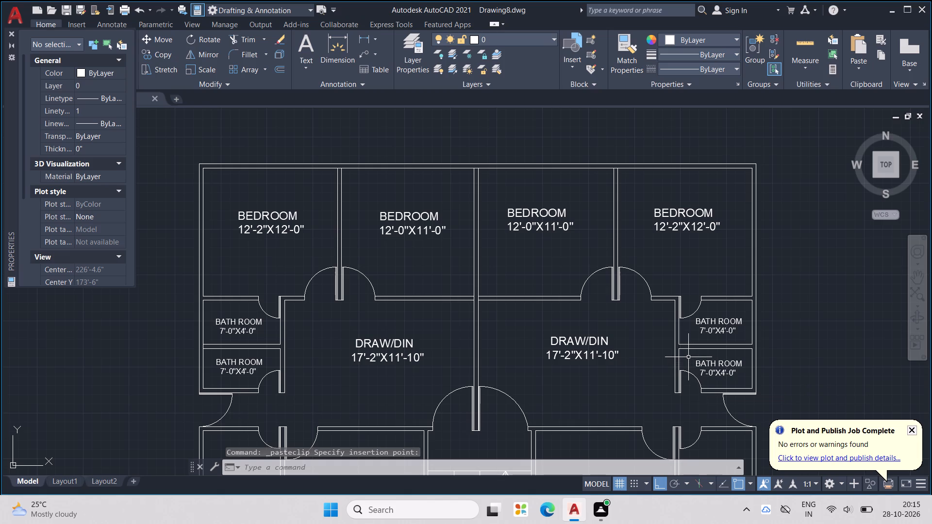
Copy the left flat's lower BATH ROOM label and paste it into the larger room below the side entrance.
scroll(617, 340, "down", 2)
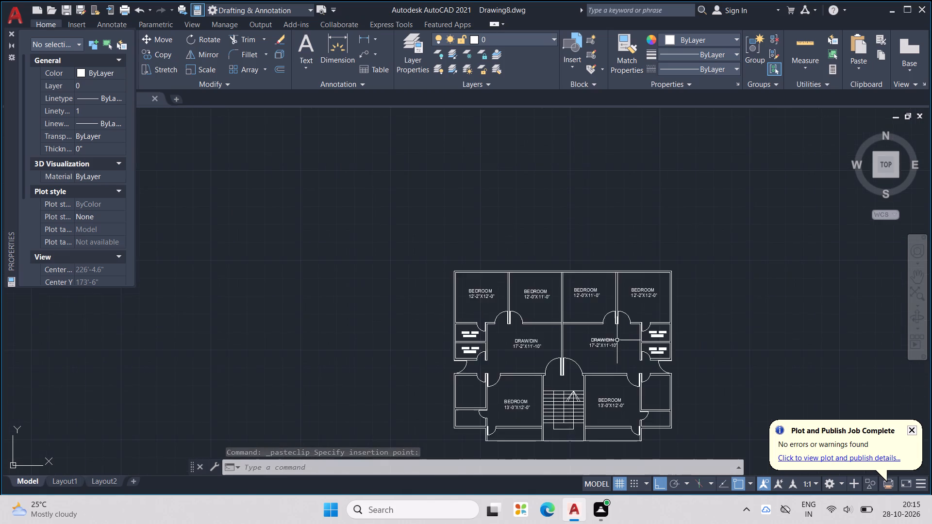
scroll(616, 343, "down", 1)
scroll(517, 379, "up", 2)
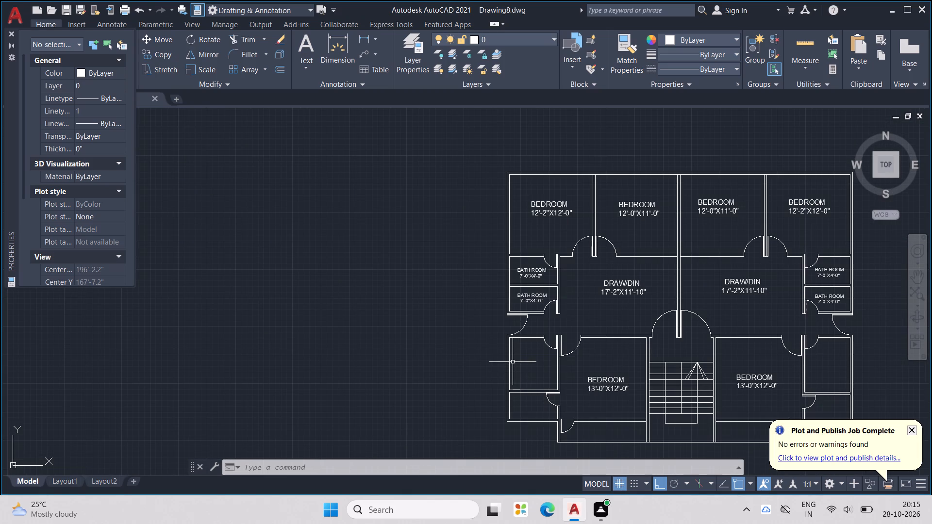
left_click(537, 300)
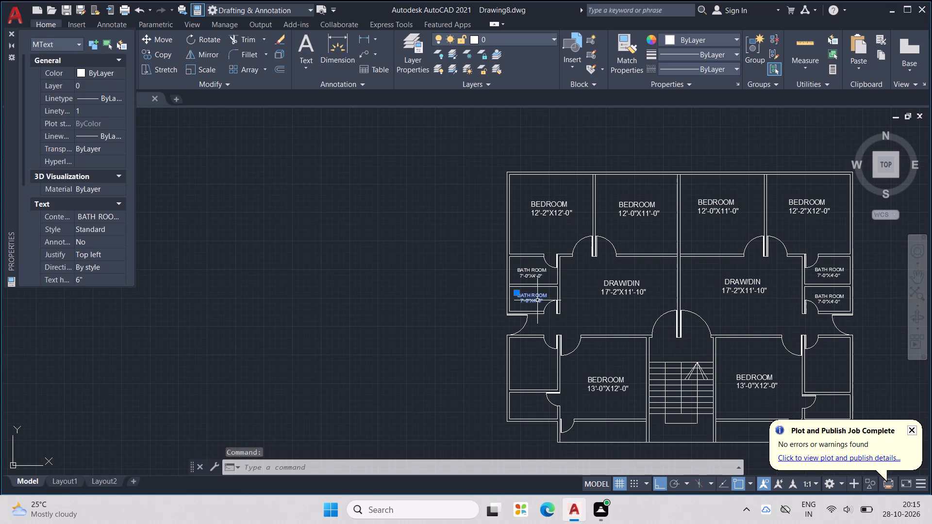
key("ctrl+c")
key("ctrl+v")
scroll(531, 340, "up", 1)
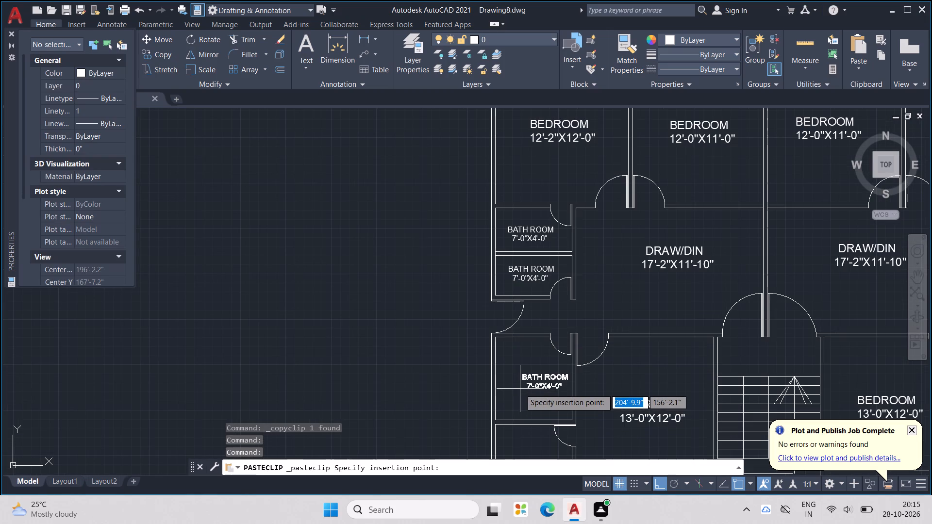
left_click(515, 385)
Change the pasted label's room name to KITCHEN and indent it with two spaces above the dimensions.
double_click(530, 376)
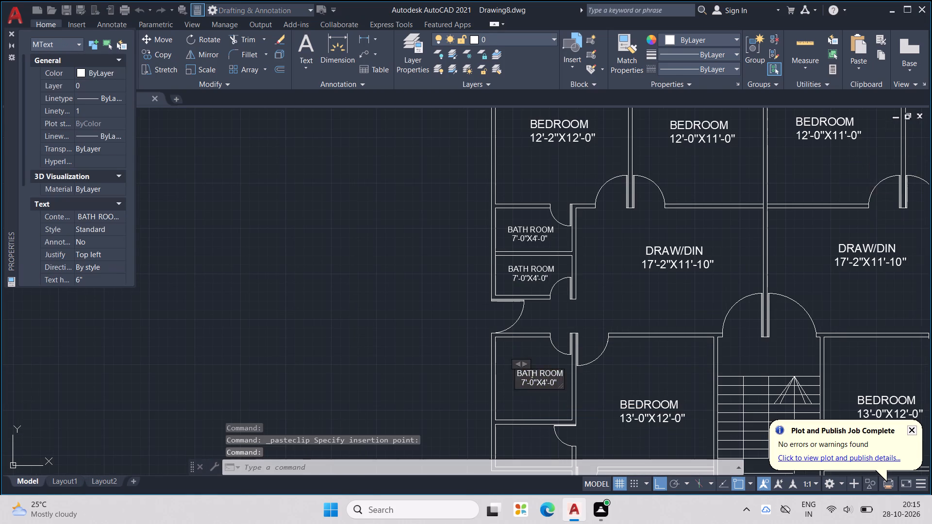
scroll(540, 376, "up", 2)
left_click(583, 371)
key("Right")
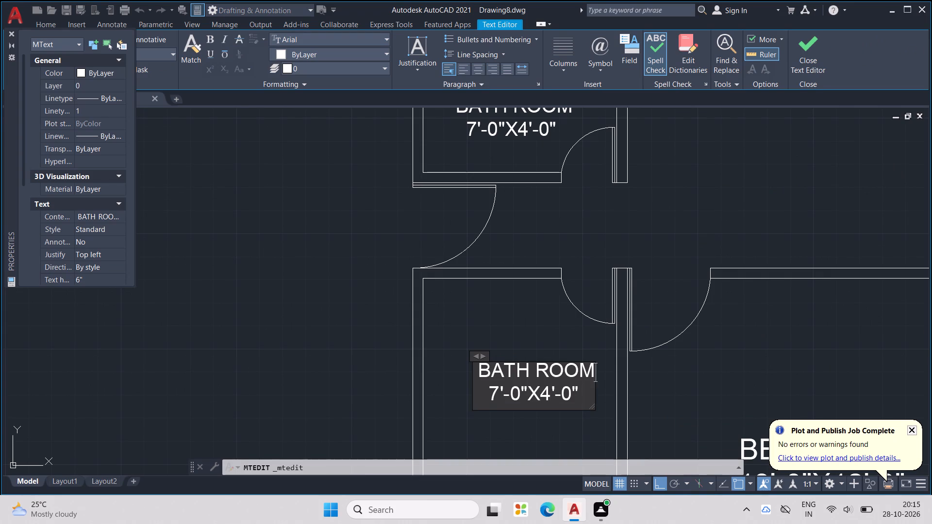
key("BackSpace")
key("BackSpace")
key("BackSpace")
key("BackSpace")
key("BackSpace")
key("BackSpace")
key("BackSpace")
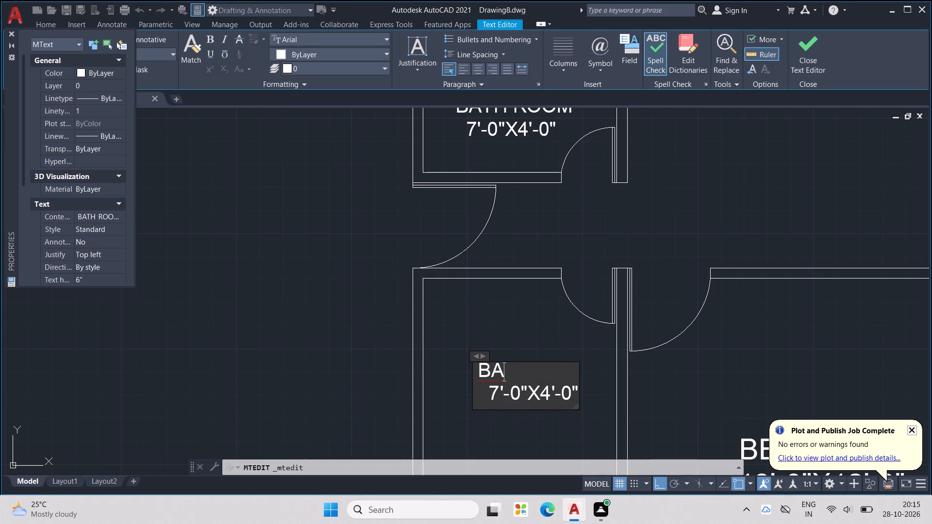
key("BackSpace")
key("BackSpace")
type("KITCHEN")
key("Down")
key("Left")
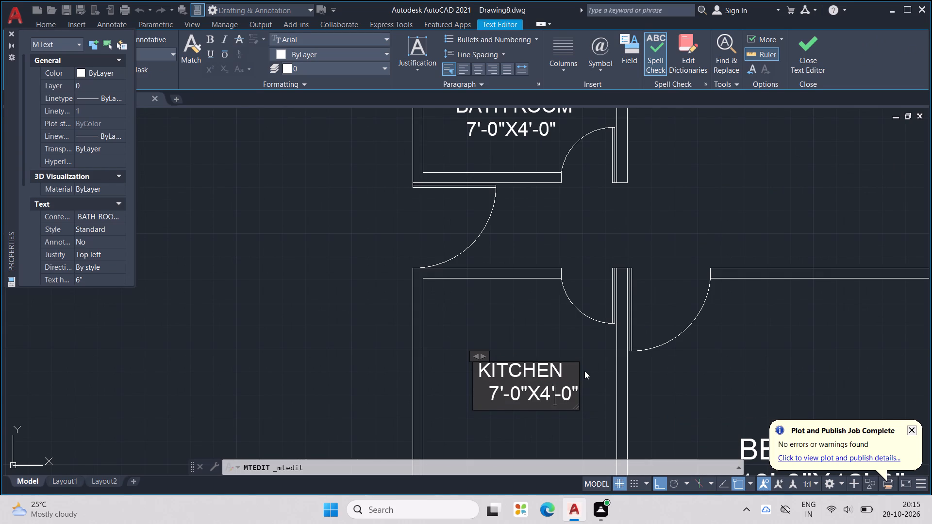
key("Left")
key("Left")
key("Left")
key("Left")
key("Up")
key("Left")
key("Left")
key("Left")
key("Left")
key("space")
key("space")
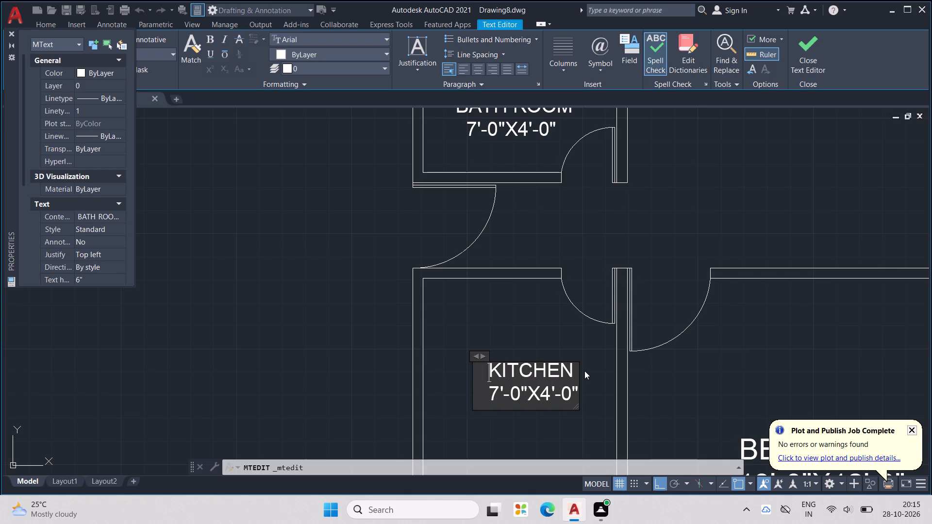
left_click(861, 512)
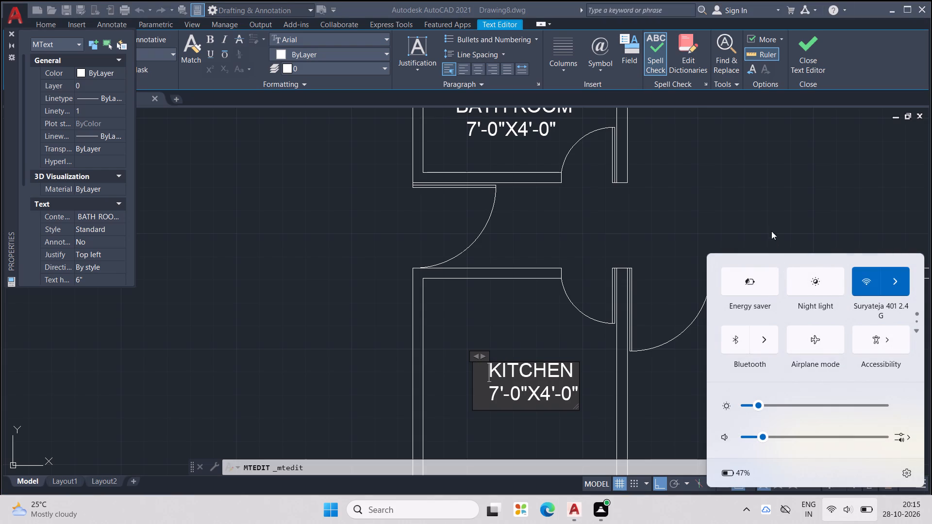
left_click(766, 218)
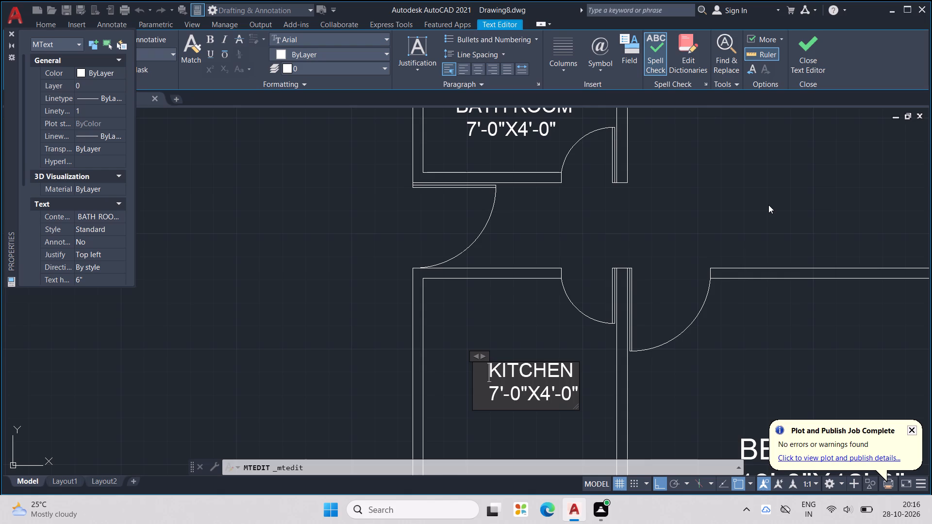
Change the KITCHEN label's dimensions to 7'-0"X8'-0" and finish the text edit.
middle_click_drag(772, 205, 727, 169)
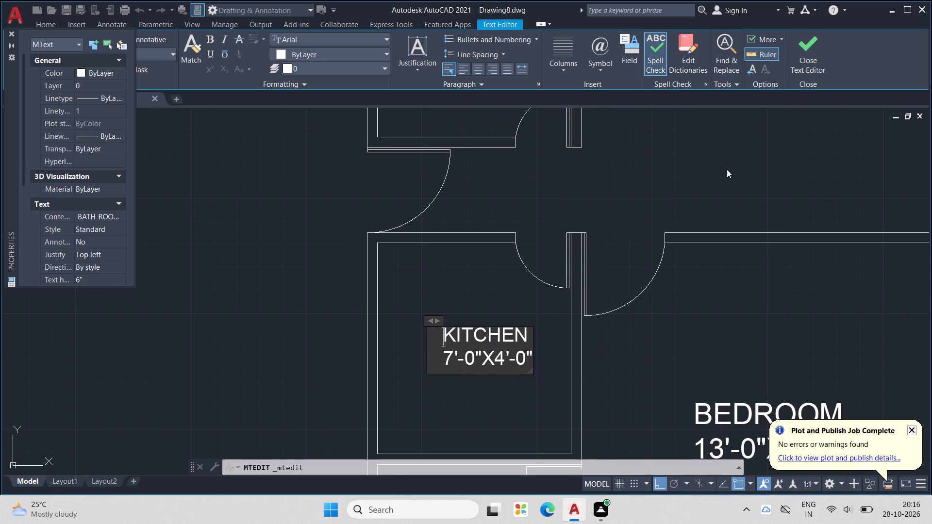
left_click(504, 358)
key("BackSpace")
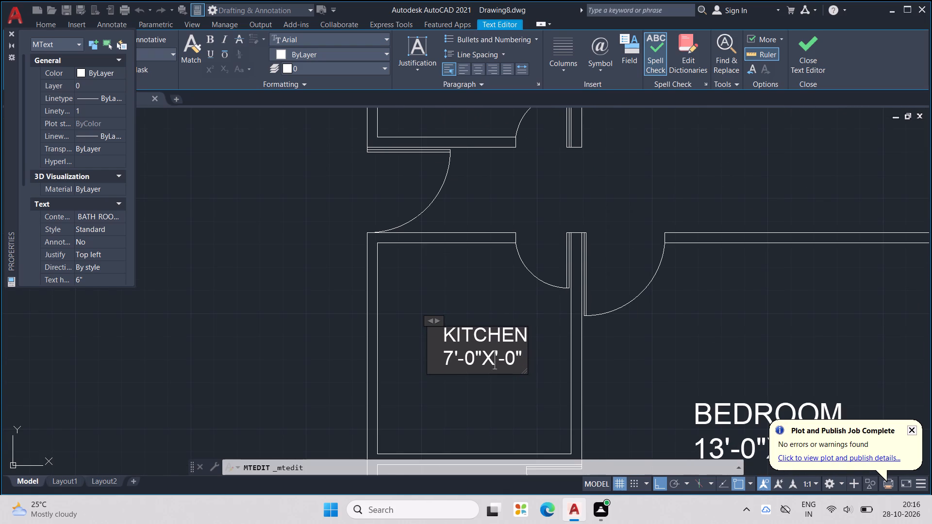
key("5")
key("Print")
key("Delete")
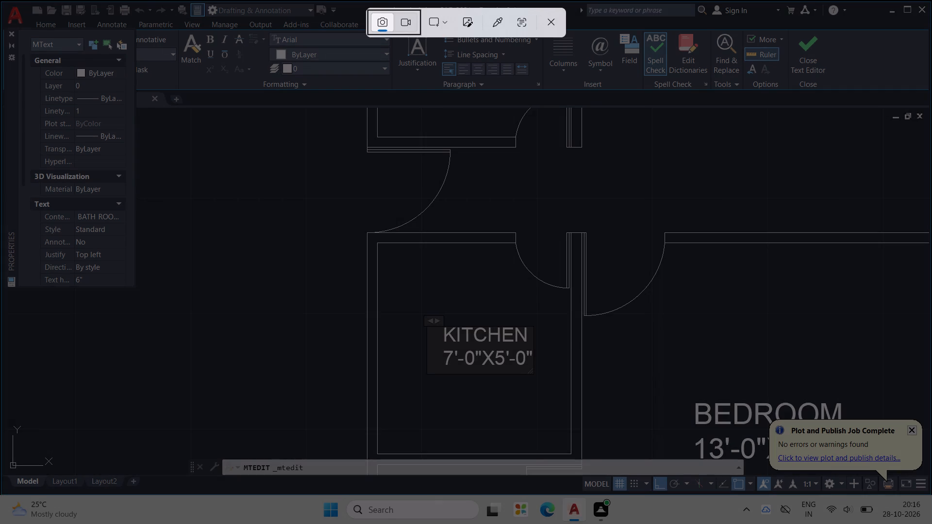
left_click(556, 16)
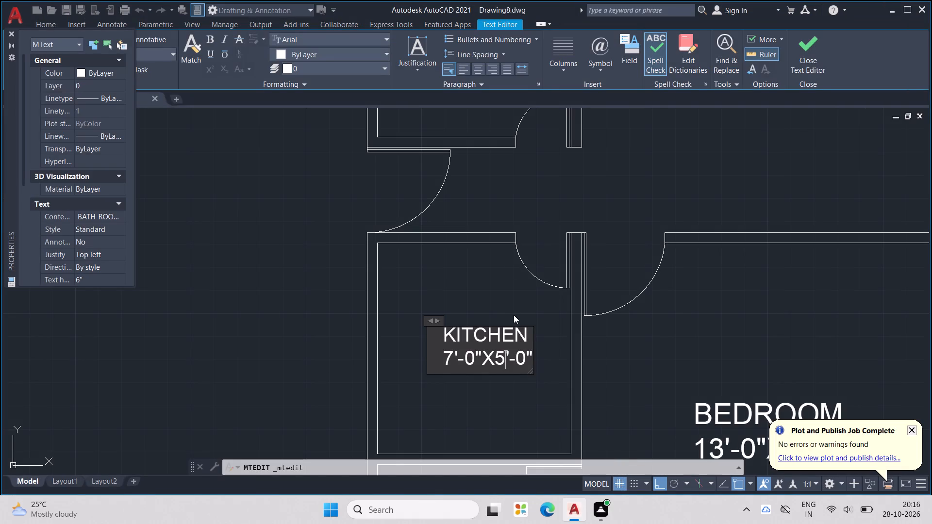
key("BackSpace")
key("8")
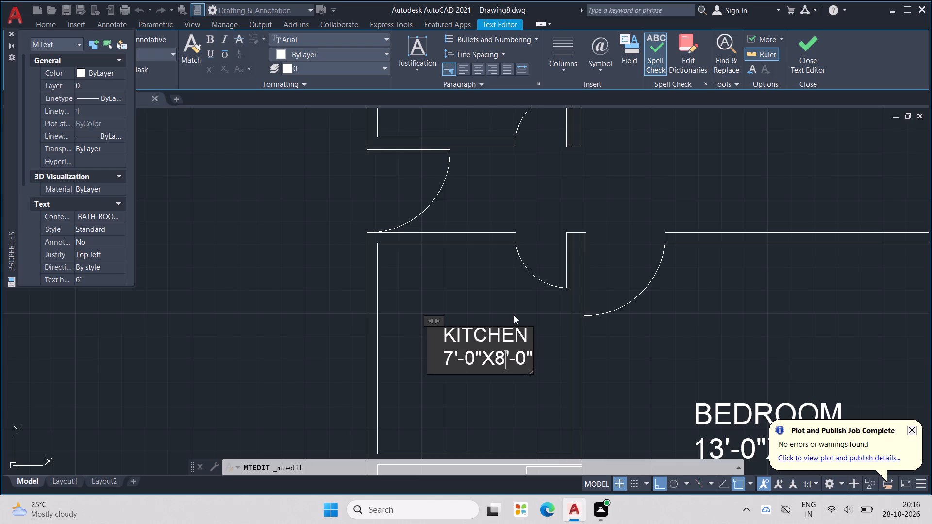
left_click(531, 383)
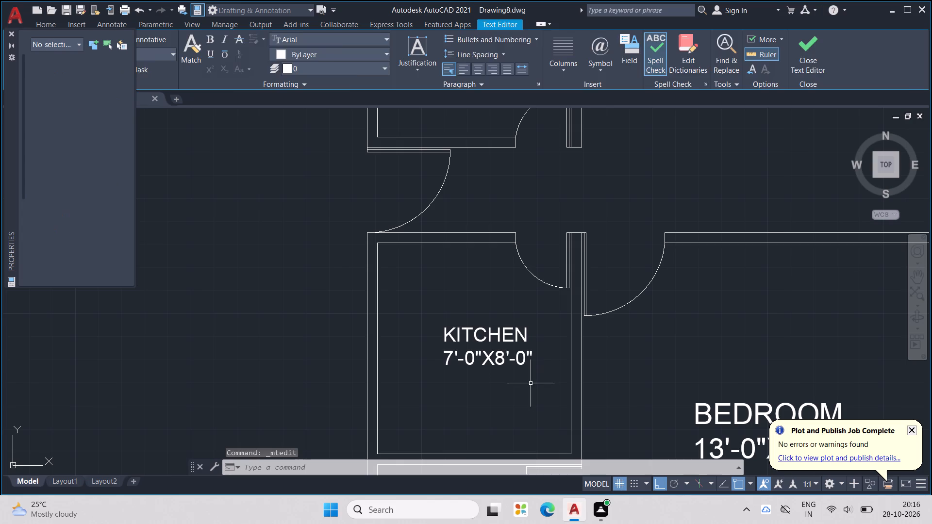
Copy the KITCHEN label and paste it into the matching room of the right flat.
left_click(495, 344)
left_click(495, 335)
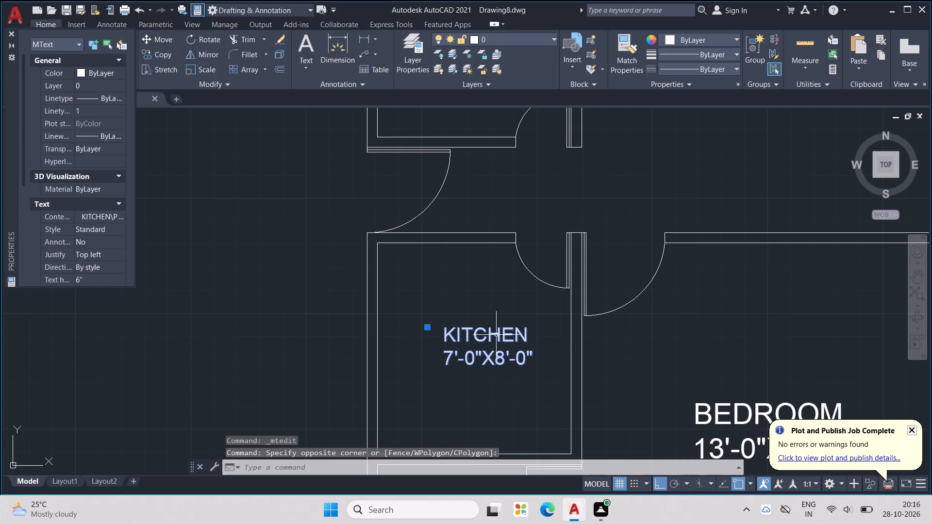
key("ctrl+c")
key("ctrl+v")
middle_click_drag(550, 362, 392, 368)
scroll(392, 368, "down", 2)
scroll(584, 369, "down", 1)
middle_click_drag(581, 367, 529, 356)
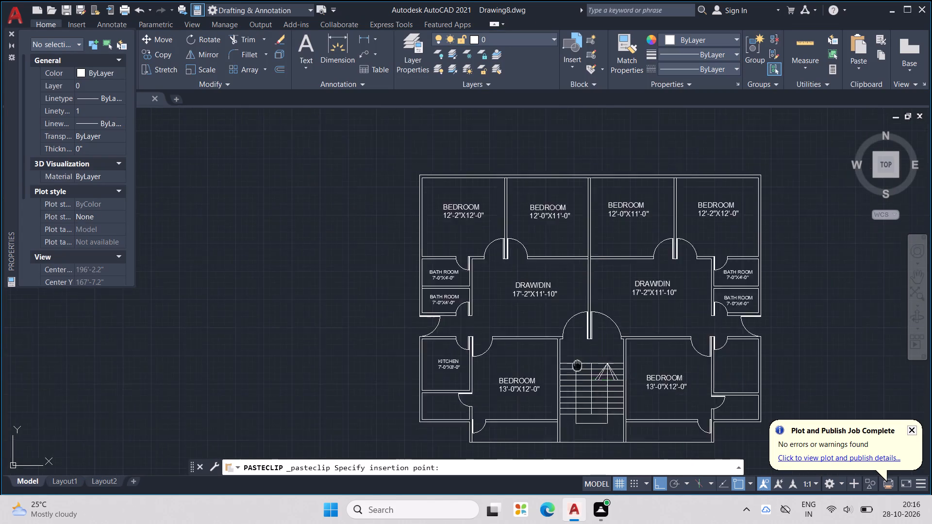
middle_click_drag(529, 356, 469, 351)
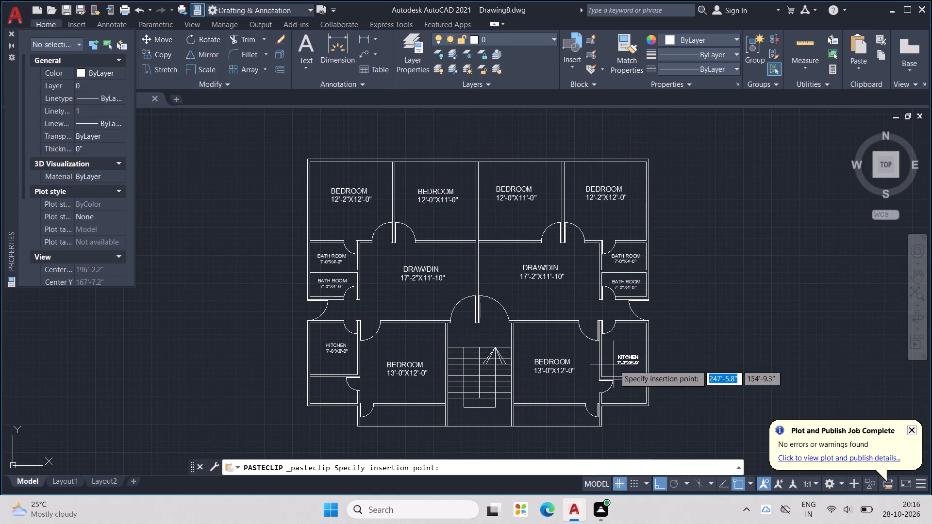
scroll(614, 365, "up", 2)
left_click(610, 341)
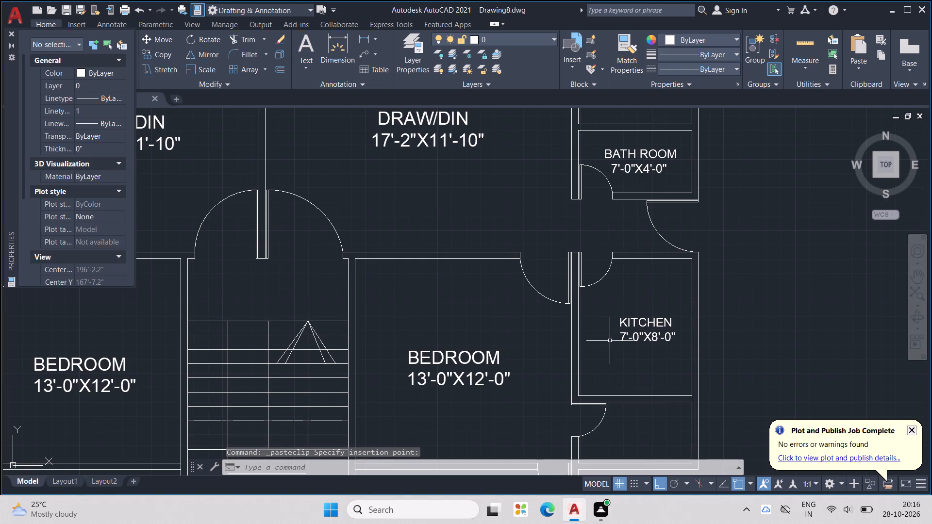
Copy the right flat's lower BATH ROOM label and paste it into the small room below the kitchen.
scroll(640, 317, "down", 2)
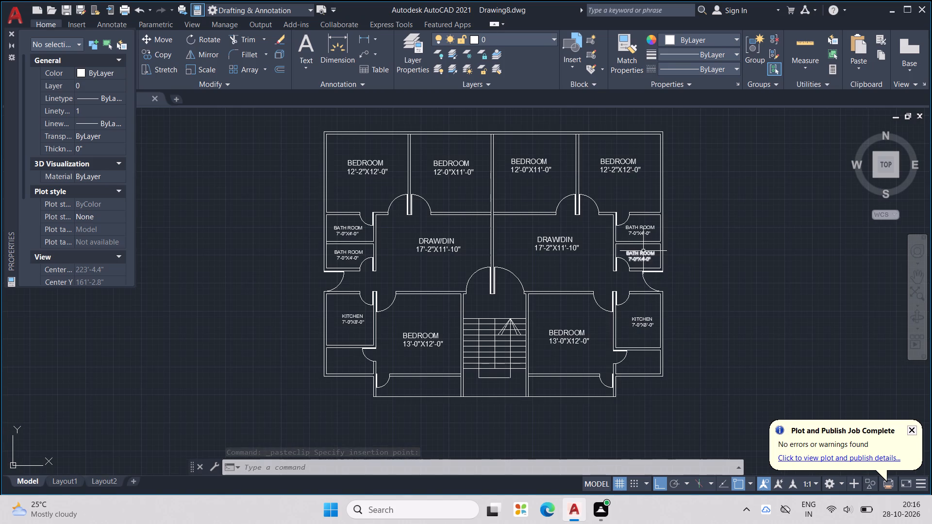
left_click(643, 251)
key("ctrl+c")
key("ctrl+v")
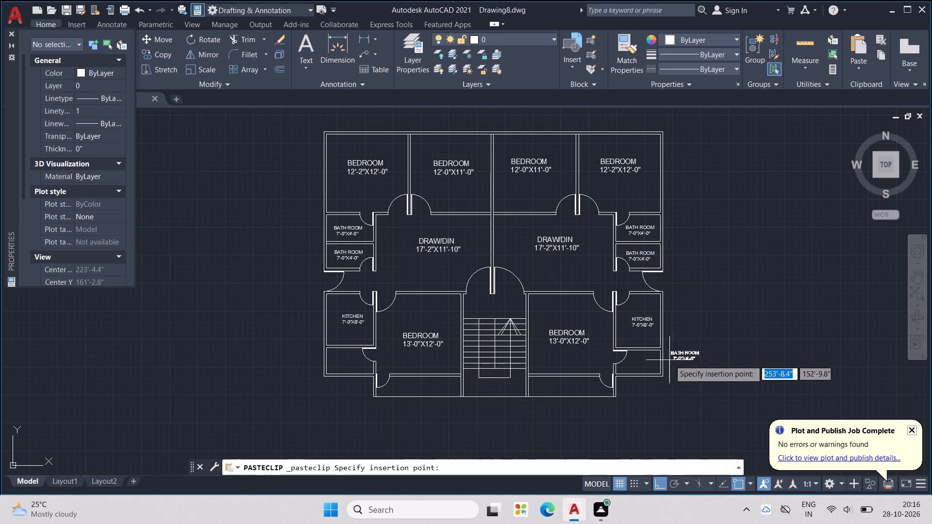
scroll(628, 380, "up", 3)
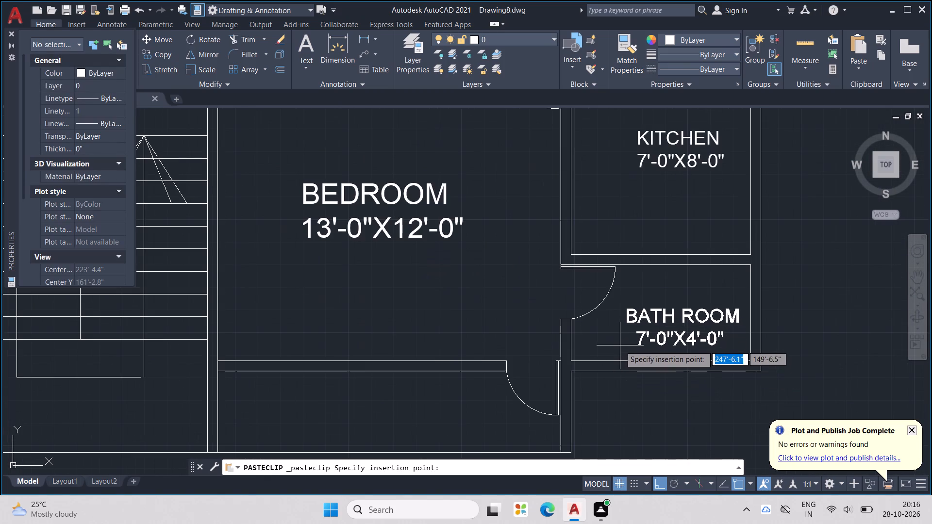
left_click(619, 342)
Paste the copied BATH ROOM label into the small room below the left flat's kitchen.
middle_click_drag(619, 341, 675, 334)
key("ctrl+v")
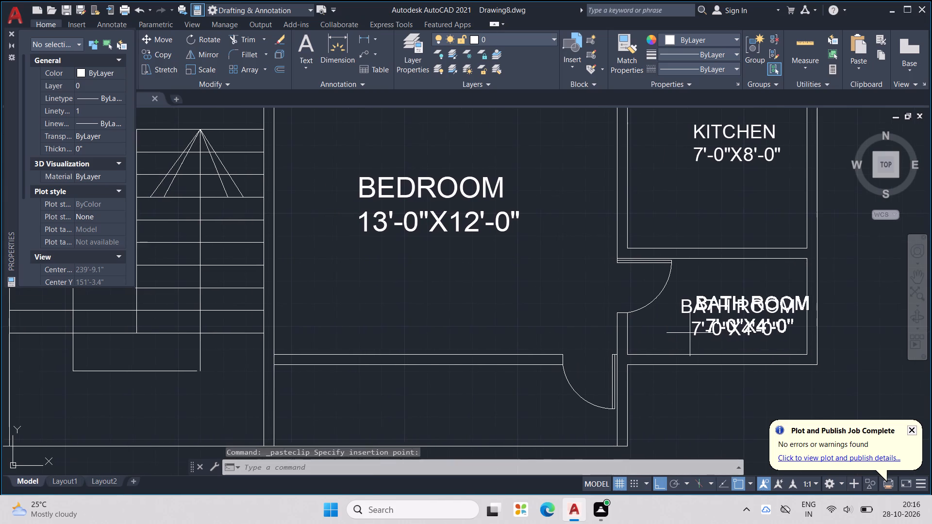
scroll(687, 333, "down", 3)
scroll(388, 337, "up", 1)
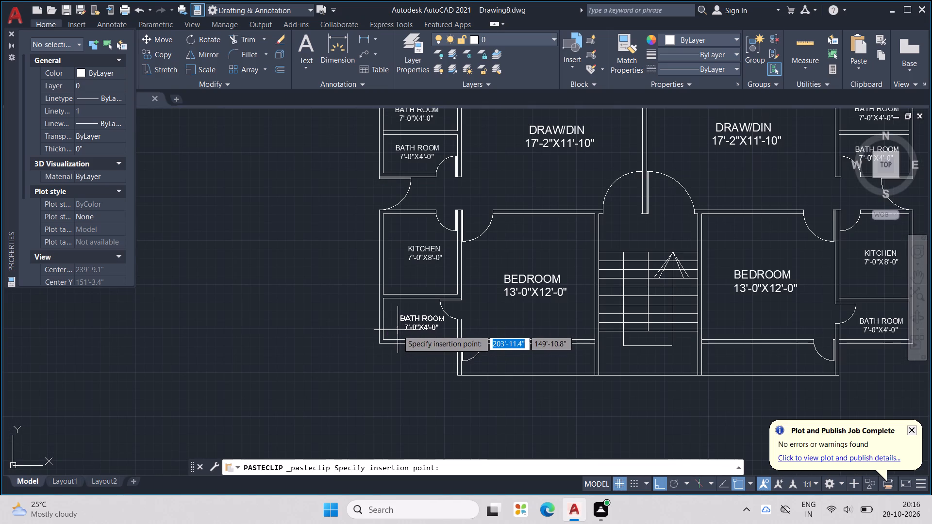
left_click(398, 330)
Copy the left flat's 13'-0"X12'-0" BEDROOM label and paste it into the narrow strip below that bedroom.
scroll(495, 316, "down", 1)
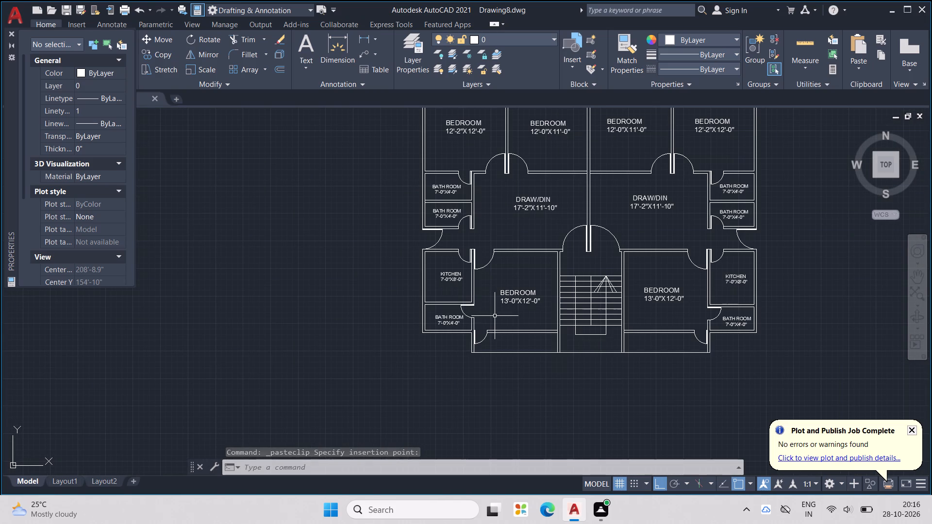
left_click(524, 296)
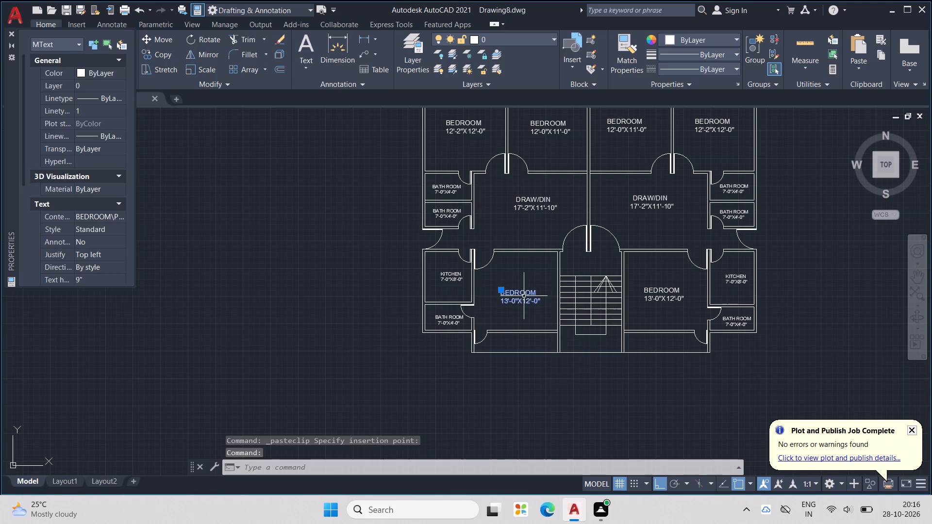
key("ctrl+c")
key("ctrl+v")
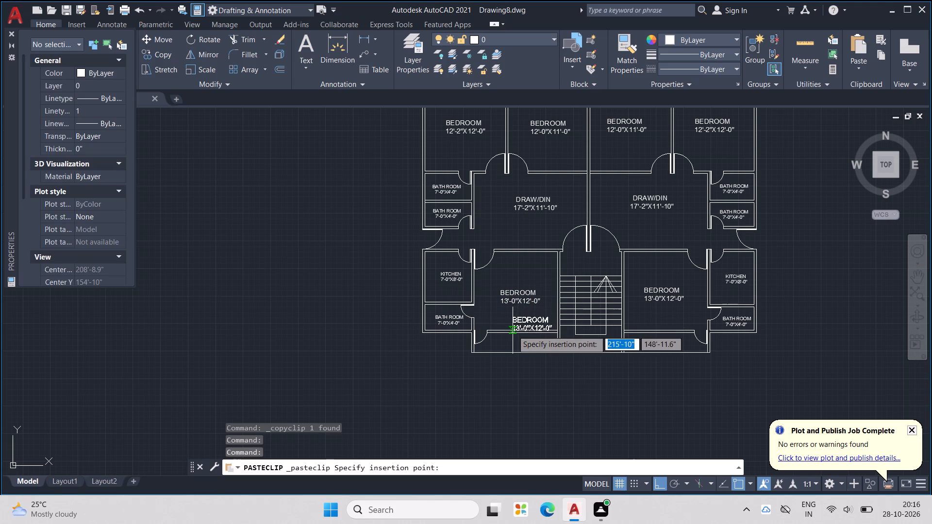
scroll(509, 345, "up", 1)
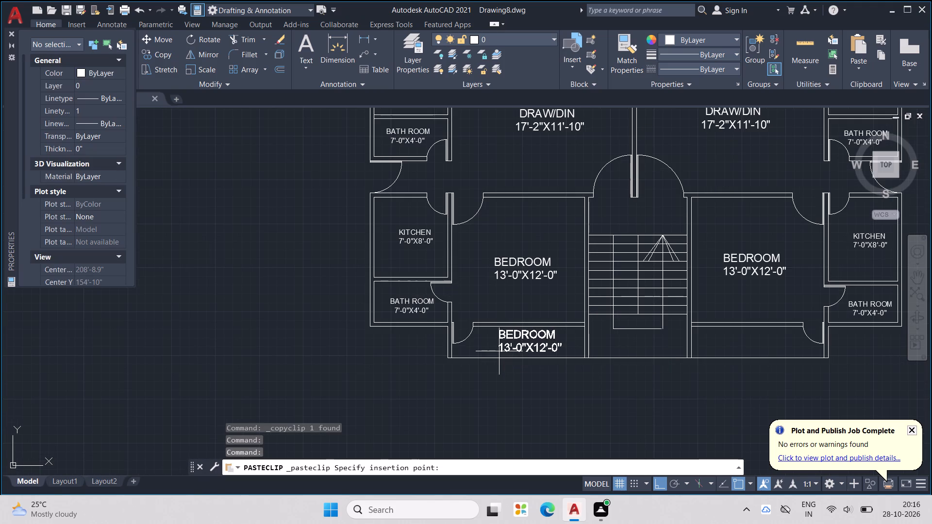
left_click(499, 351)
Replace the text of the BEDROOM label in the strip below the left flat's lower bedroom with VERANDA.
double_click(506, 345)
scroll(533, 351, "up", 1)
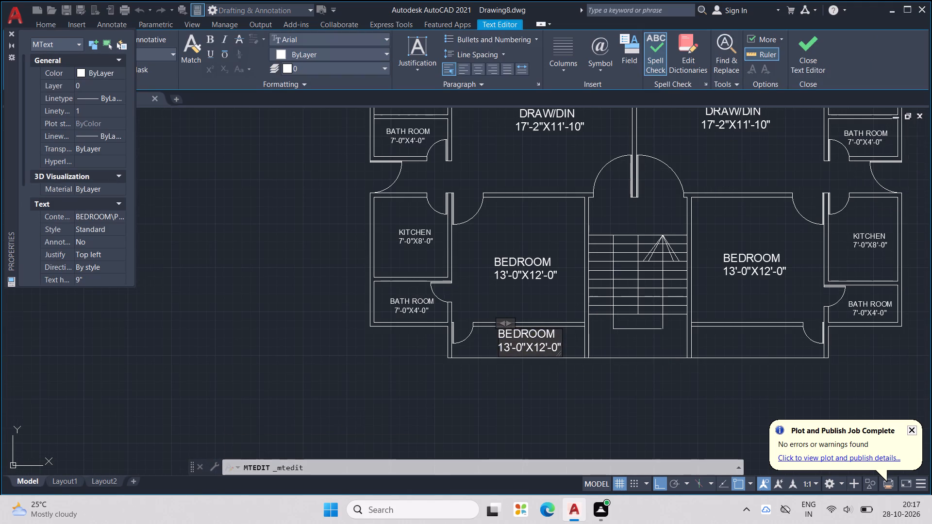
key("Right")
key("Right")
key("Right")
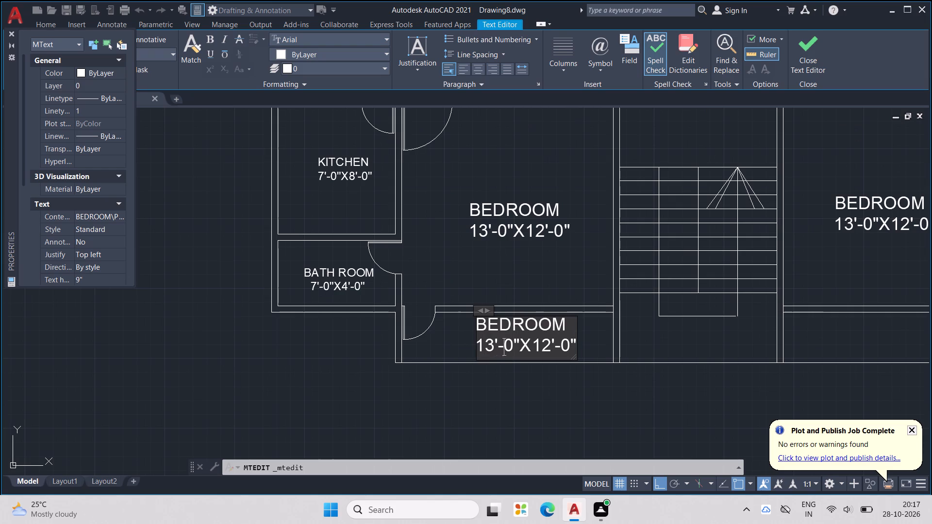
key("Right")
key("Right")
key("Right")
key("Right")
key("Right")
key("Right")
key("Right")
key("Right")
key("Right")
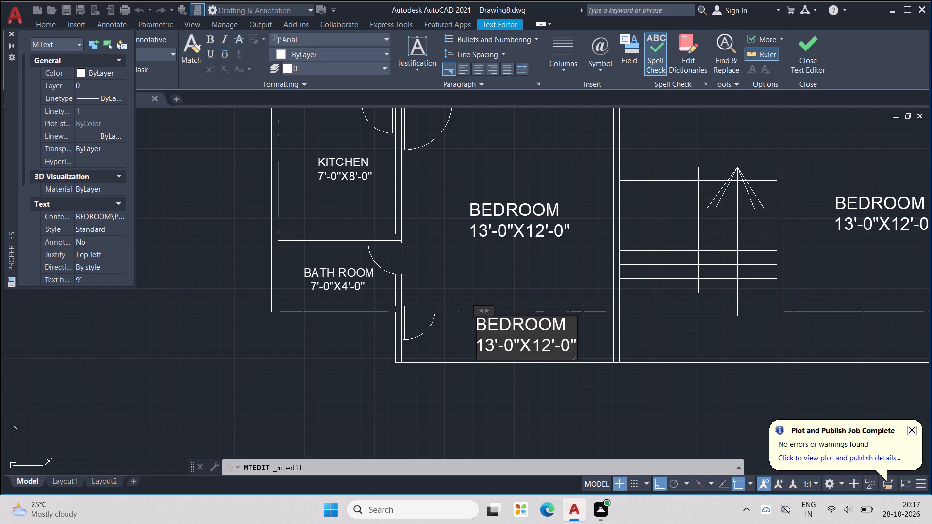
key("BackSpace")
key("BackSpace")
key("BackSpace")
key("BackSpace")
key("BackSpace")
key("BackSpace")
key("BackSpace")
key("BackSpace")
key("BackSpace")
key("BackSpace")
key("BackSpace")
key("BackSpace")
key("BackSpace")
key("BackSpace")
key("BackSpace")
key("BackSpace")
key("BackSpace")
key("BackSpace")
key("BackSpace")
key("BackSpace")
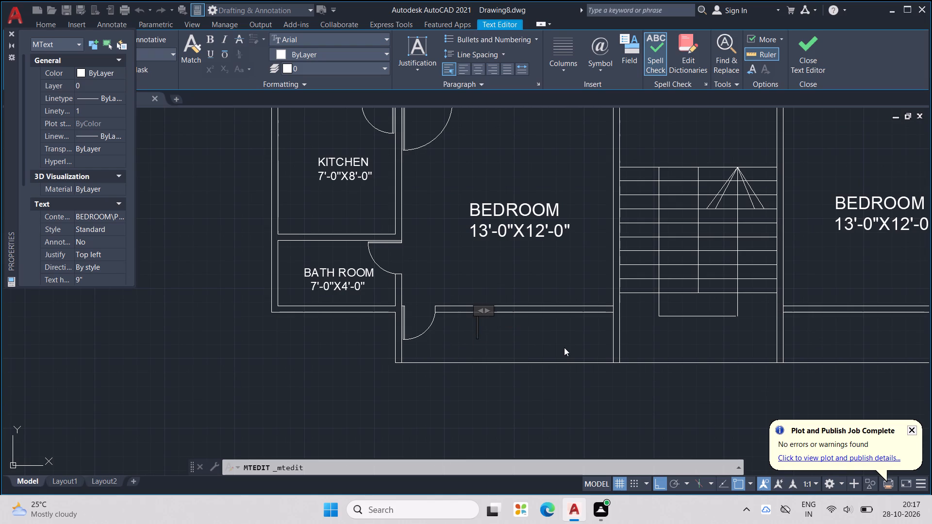
type("VER")
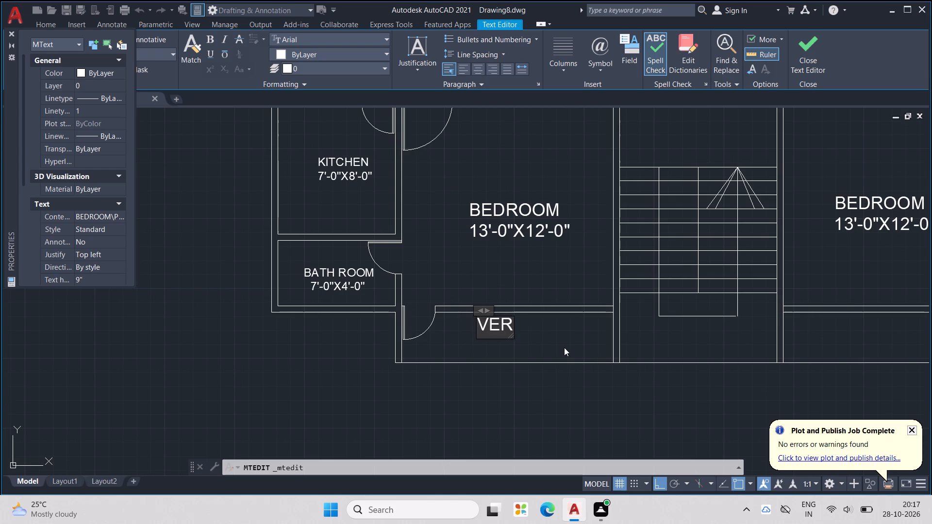
type("AN")
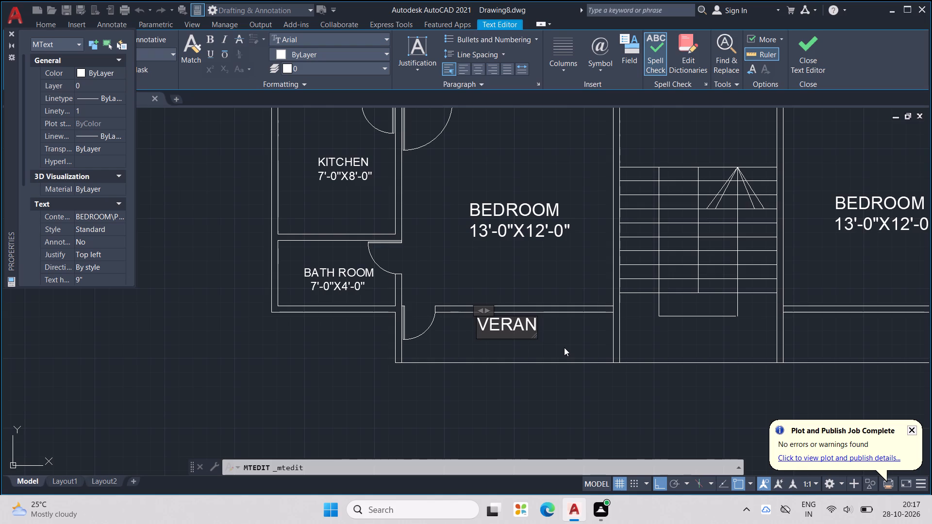
type("DA")
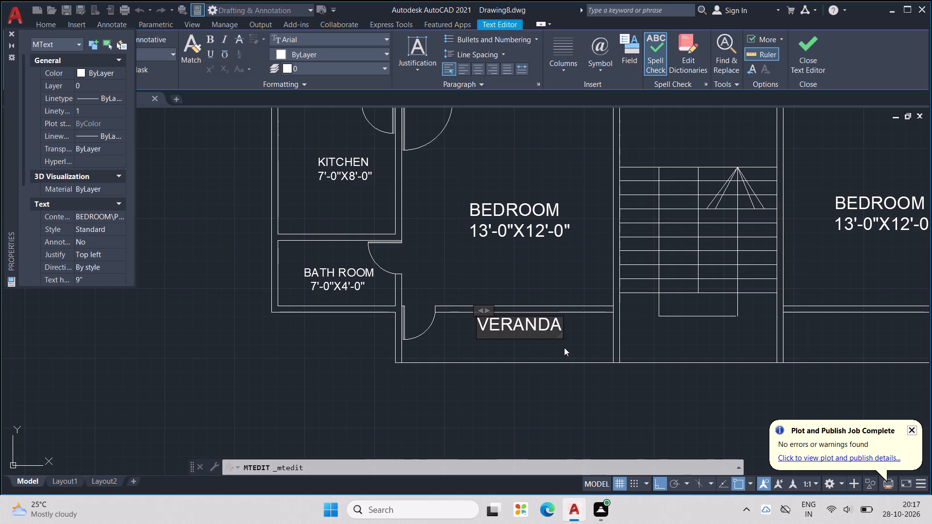
left_click(554, 384)
Move the VERANDA label slightly down so it sits midway between the strip's upper and lower walls.
left_click(536, 327)
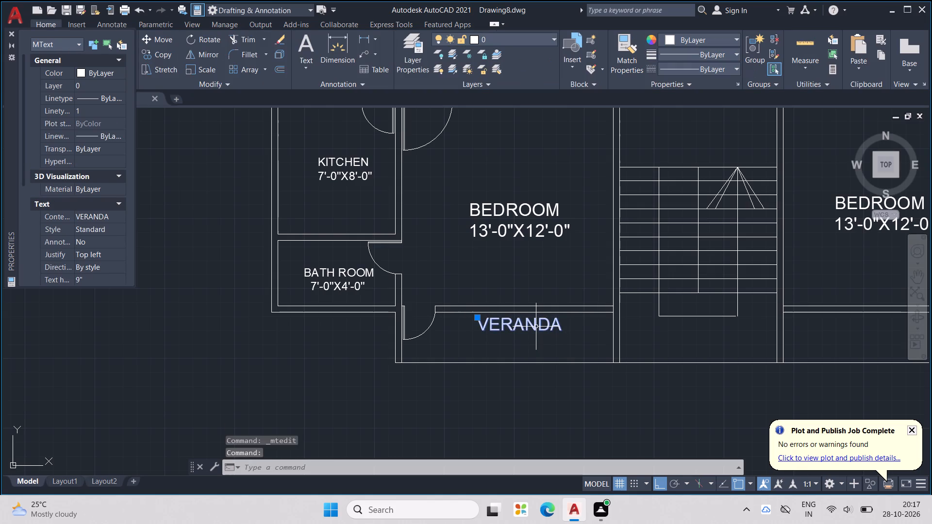
left_click_drag(536, 327, 526, 341)
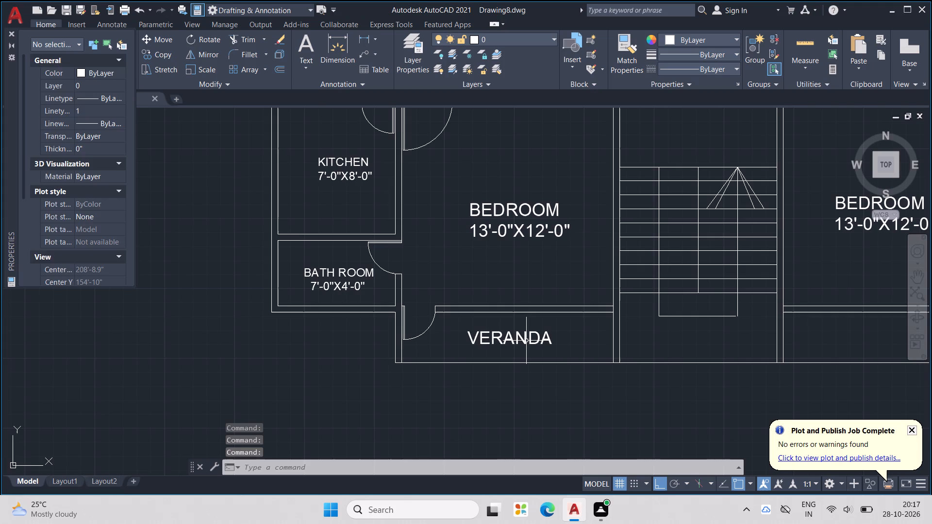
Copy the VERANDA label and paste it into the matching strip below the right flat's lower bedroom.
left_click(526, 341)
key("ctrl+c")
key("ctrl+v")
middle_click_drag(573, 349, 561, 351)
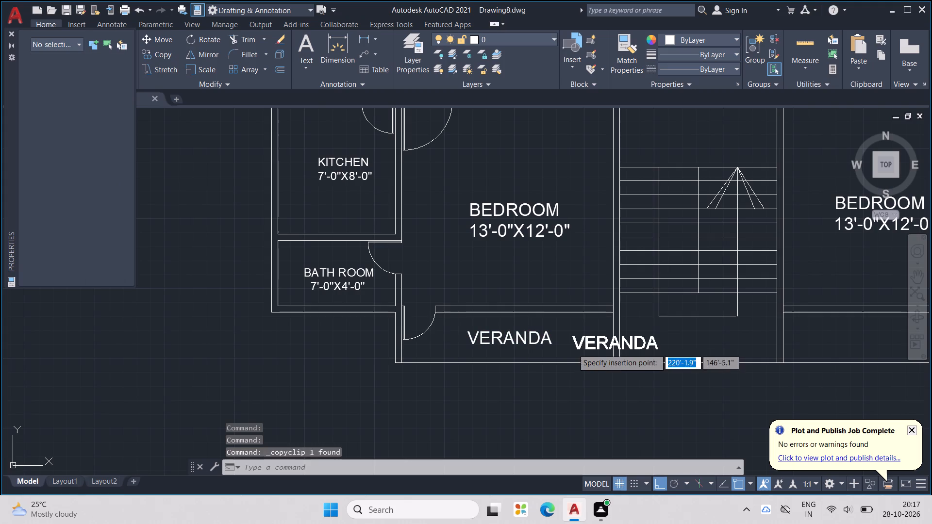
middle_click_drag(561, 351, 559, 352)
middle_click_drag(683, 344, 442, 349)
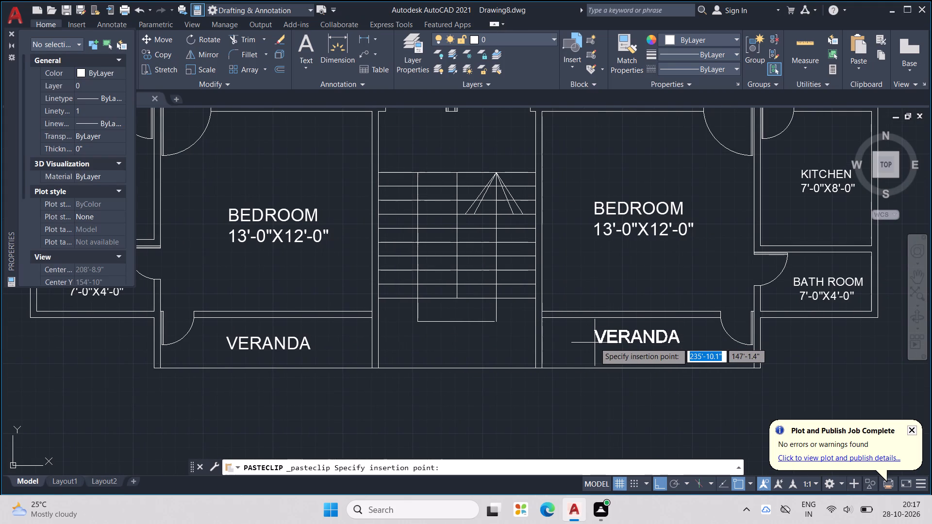
left_click(599, 345)
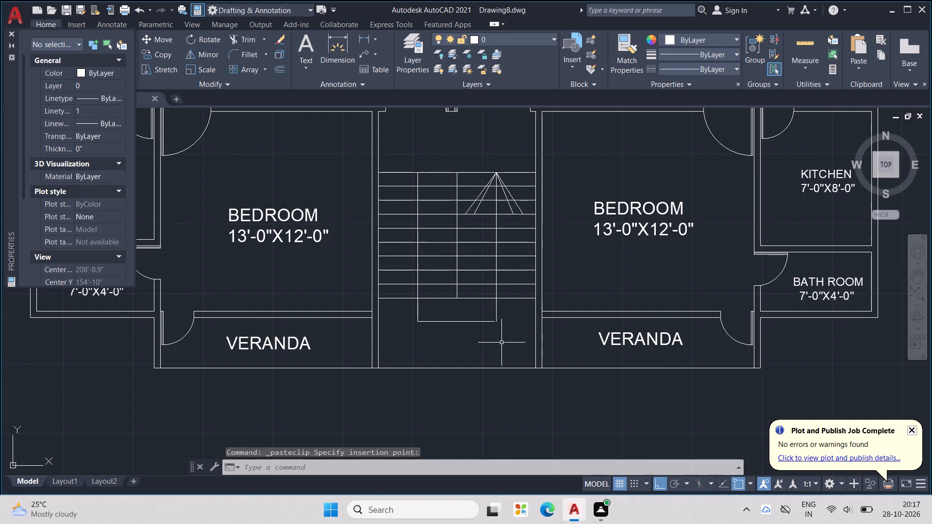
Paste the VERANDA label into the space below the staircase and change its text to LANDING.
key("ctrl+v")
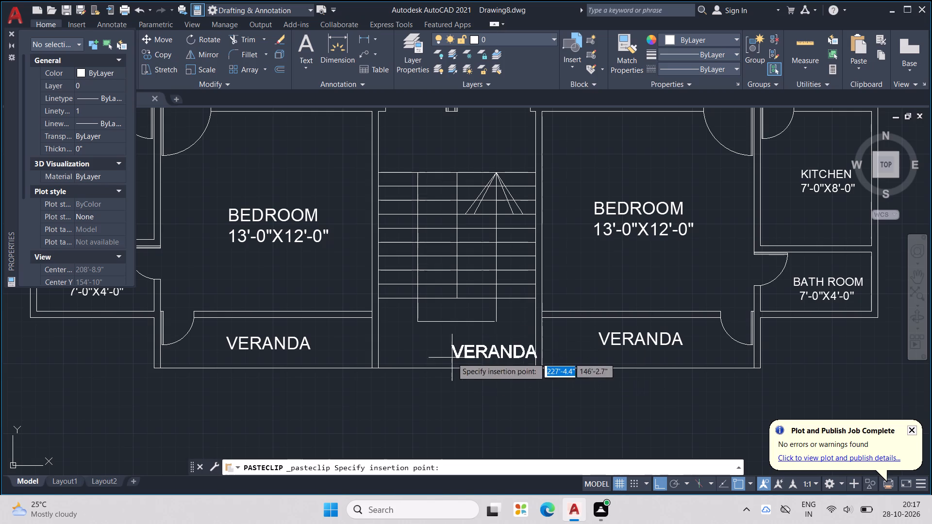
left_click(418, 356)
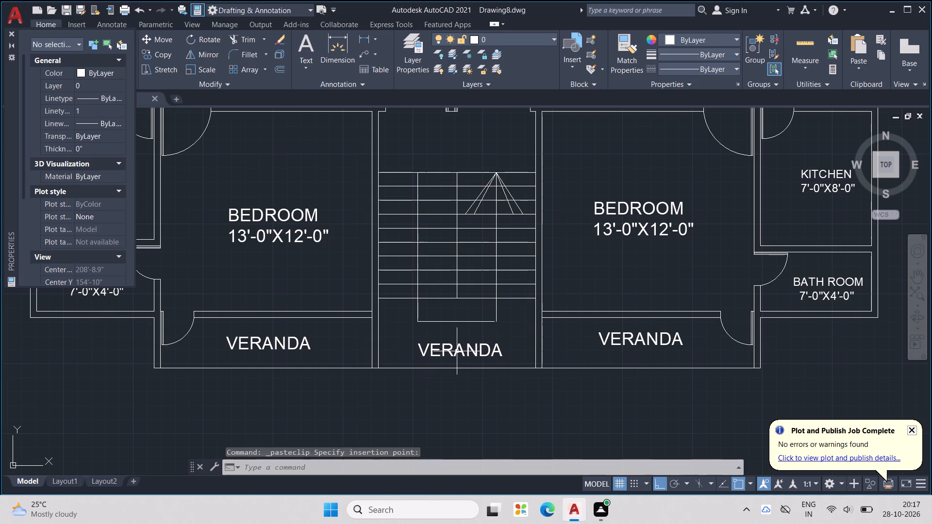
double_click(462, 351)
scroll(496, 353, "up", 1)
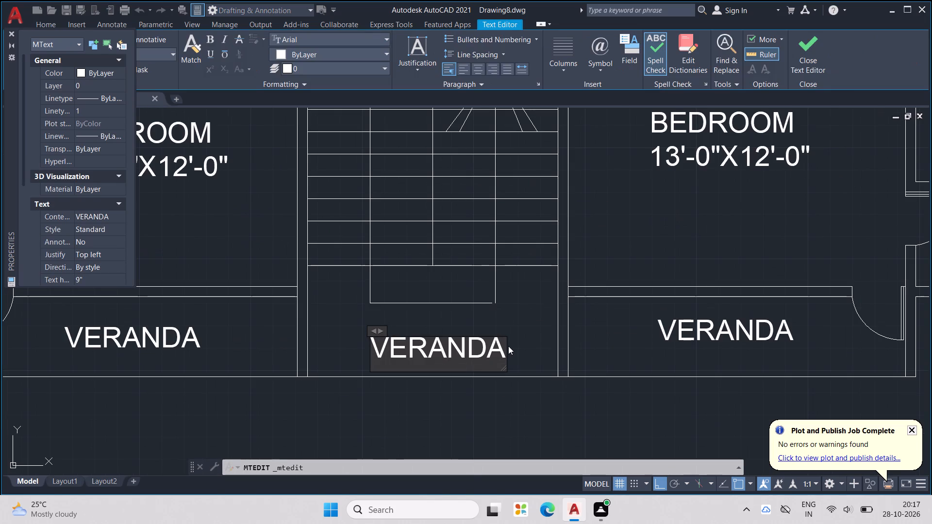
left_click(504, 345)
left_click(504, 346)
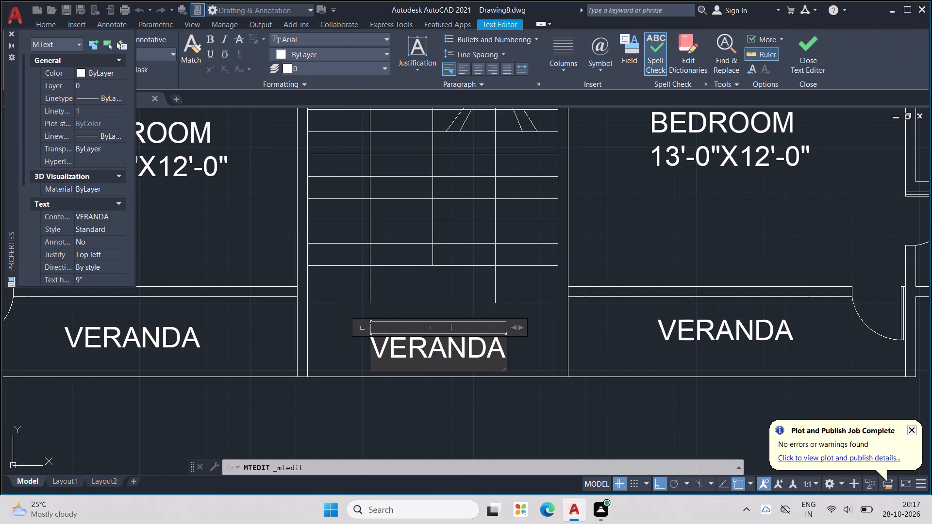
left_click_drag(504, 346, 351, 356)
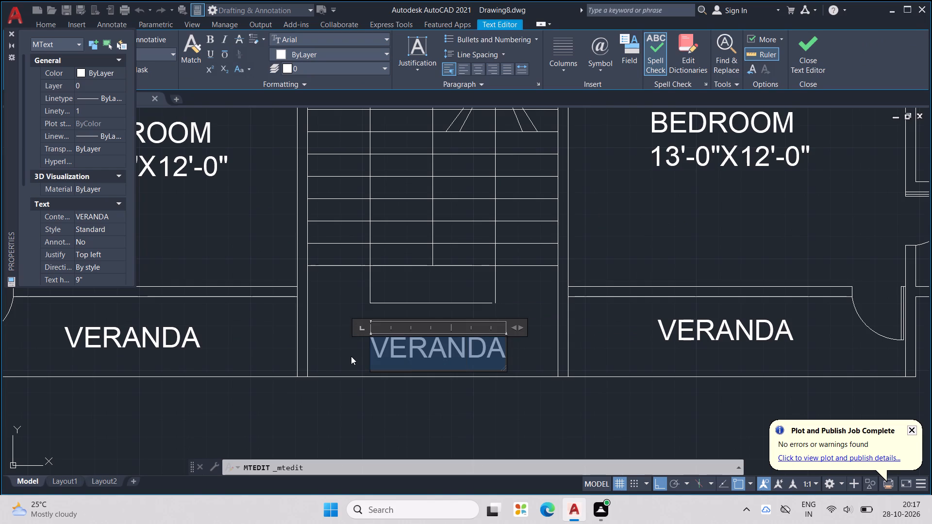
type("LANDING")
left_click(472, 435)
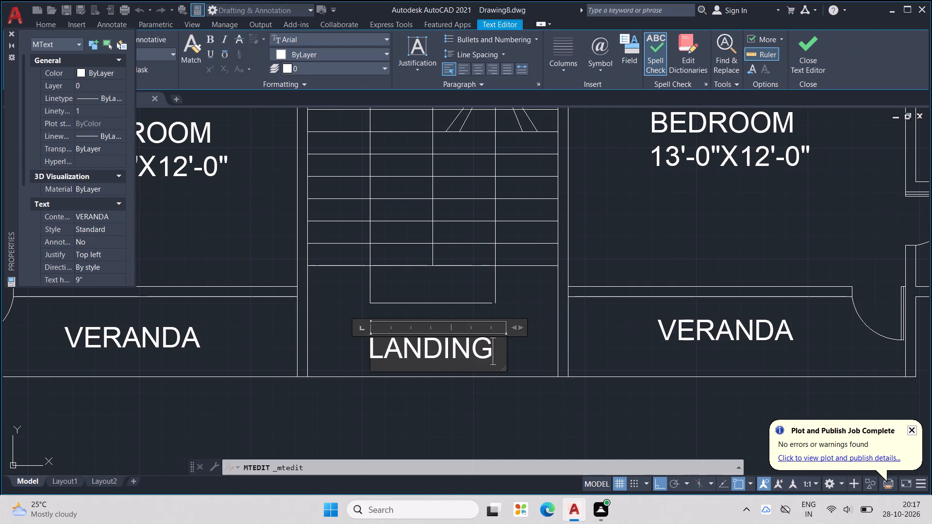
Nudge the LANDING label slightly upward in the space below the staircase.
scroll(541, 408, "down", 3)
scroll(510, 394, "up", 1)
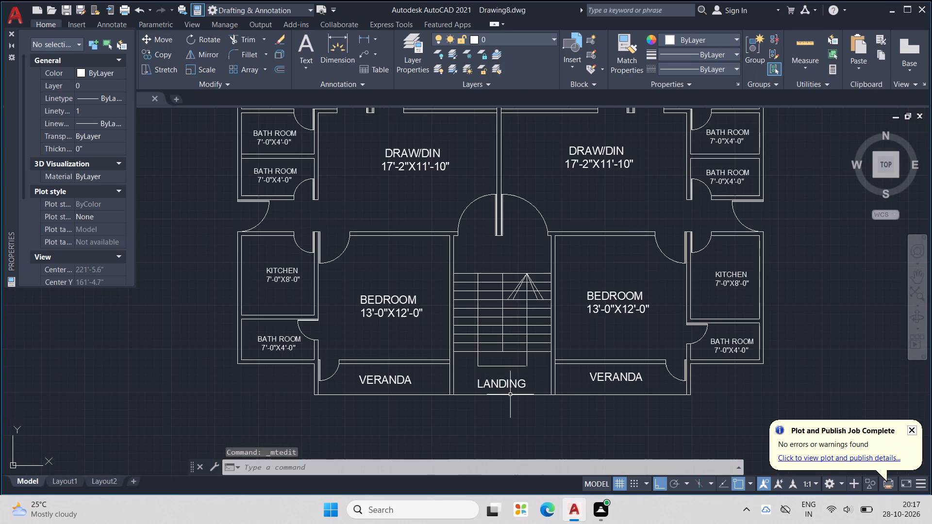
scroll(511, 393, "up", 1)
left_click(505, 380)
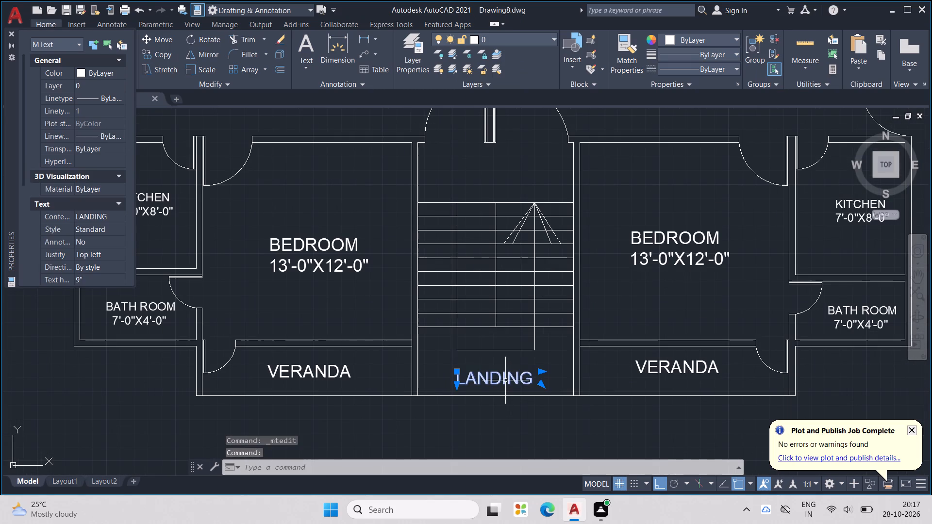
left_click_drag(505, 380, 505, 379)
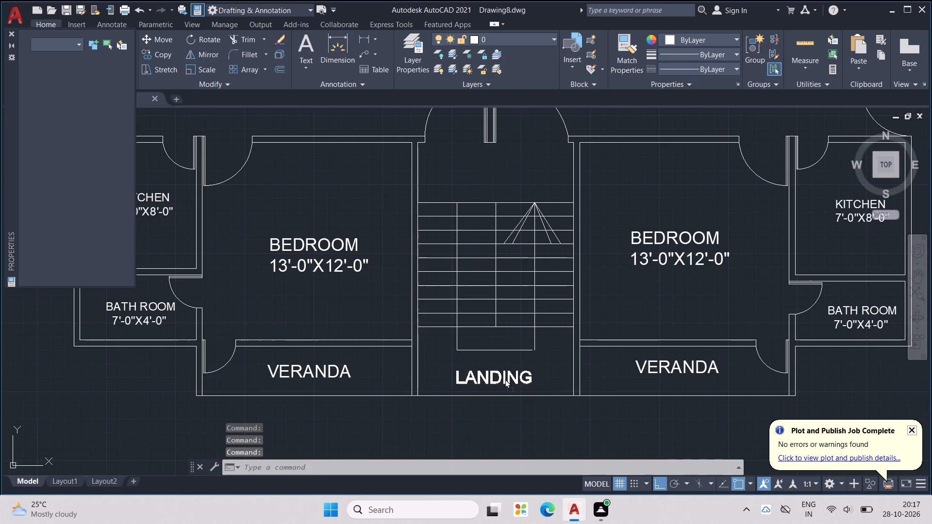
left_click_drag(505, 379, 507, 373)
Extend the horizontal line above the LANDING label to meet the vertical line closing the stair outline's corner.
scroll(517, 367, "up", 1)
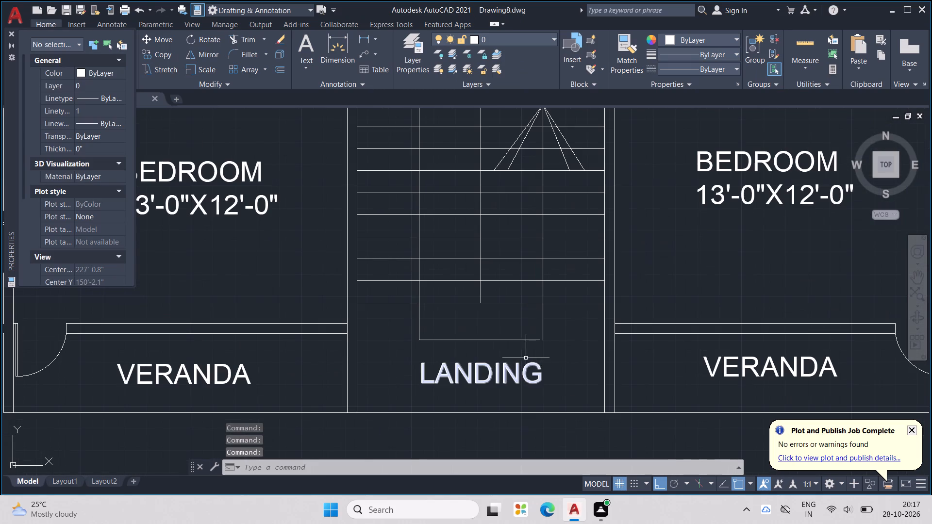
scroll(536, 342, "up", 2)
type("EX")
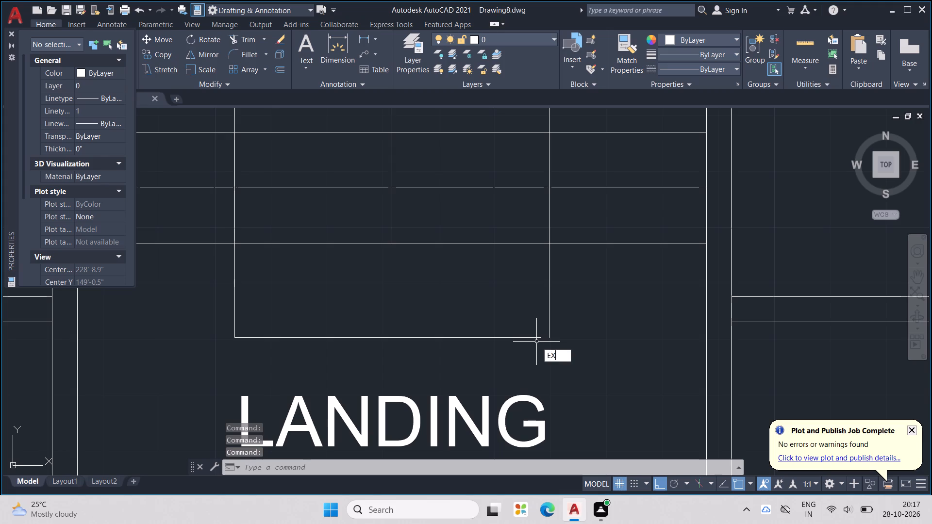
key("Return")
left_click(534, 336)
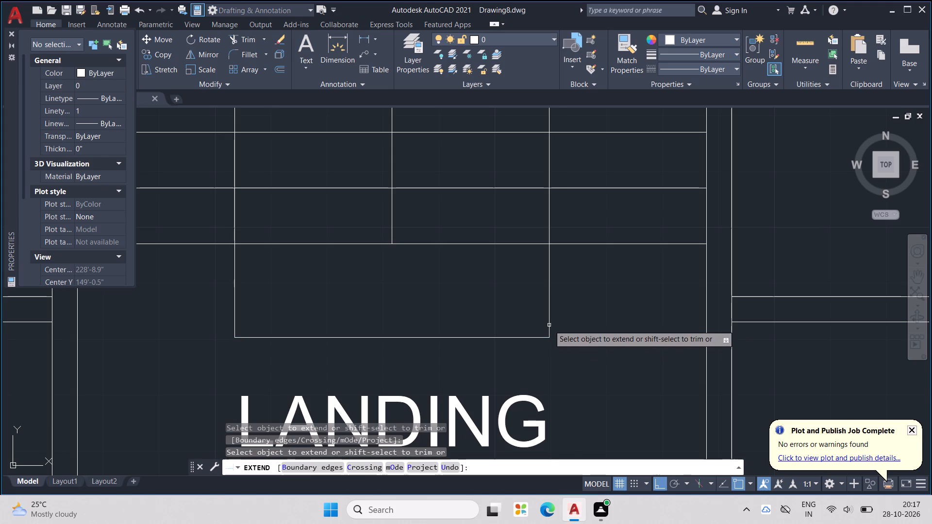
left_click(545, 325)
key("Escape")
key("Escape")
scroll(567, 317, "down", 2)
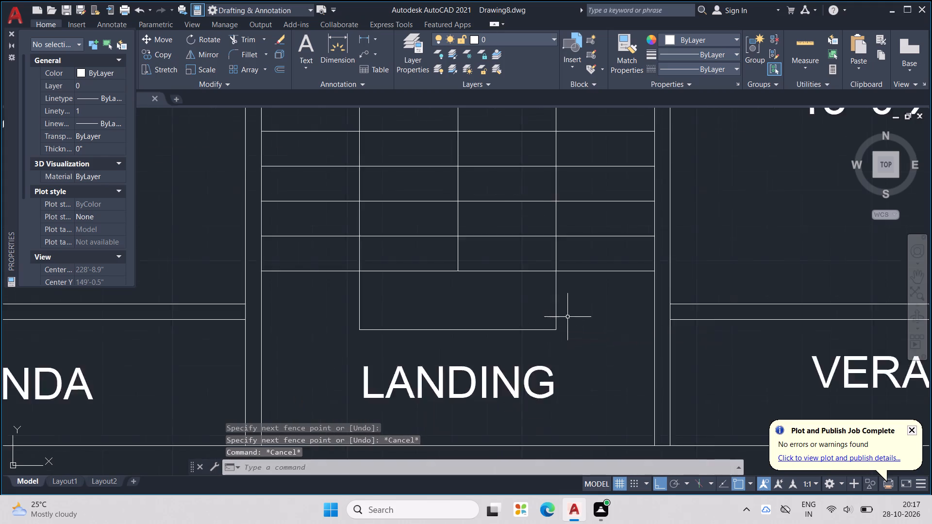
key("Escape")
Select the entire floor plan with all its labels and set the object colour to green 19,155,72.
scroll(578, 318, "down", 3)
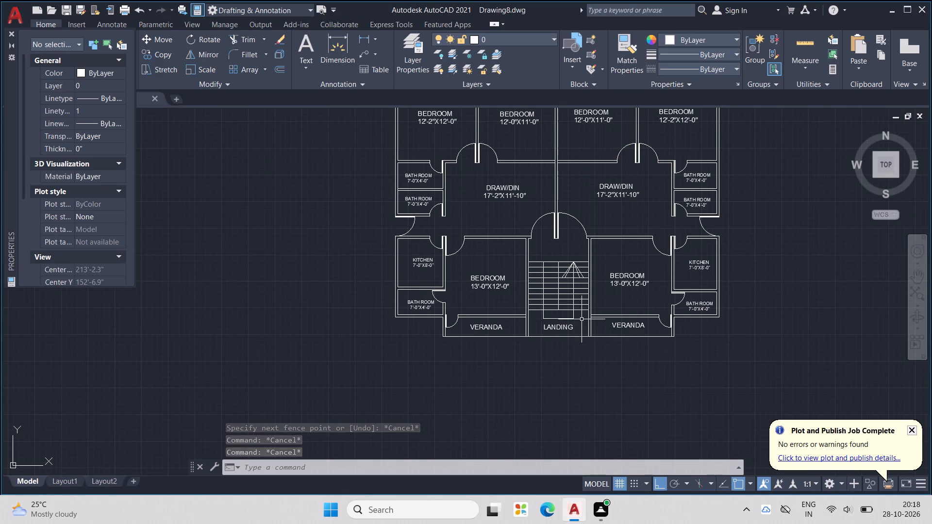
middle_click_drag(582, 319, 543, 390)
scroll(543, 375, "down", 2)
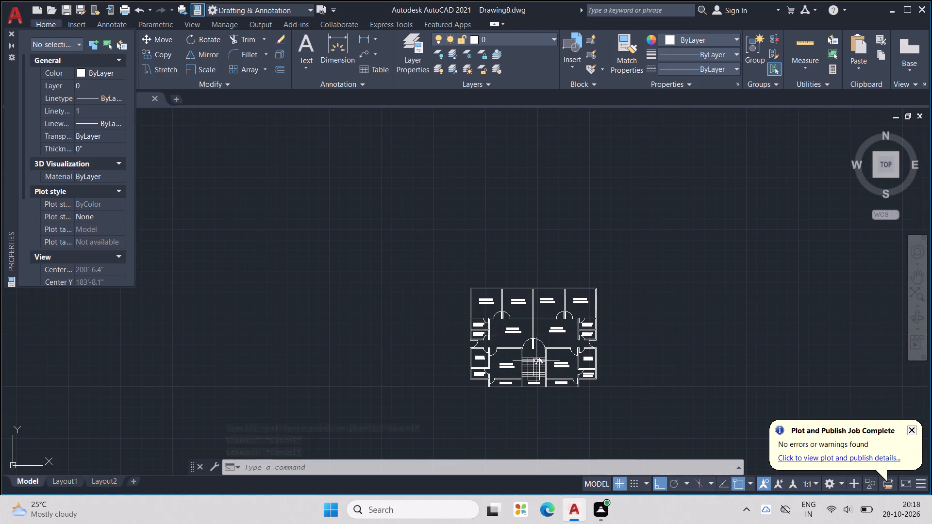
left_click_drag(441, 291, 447, 287)
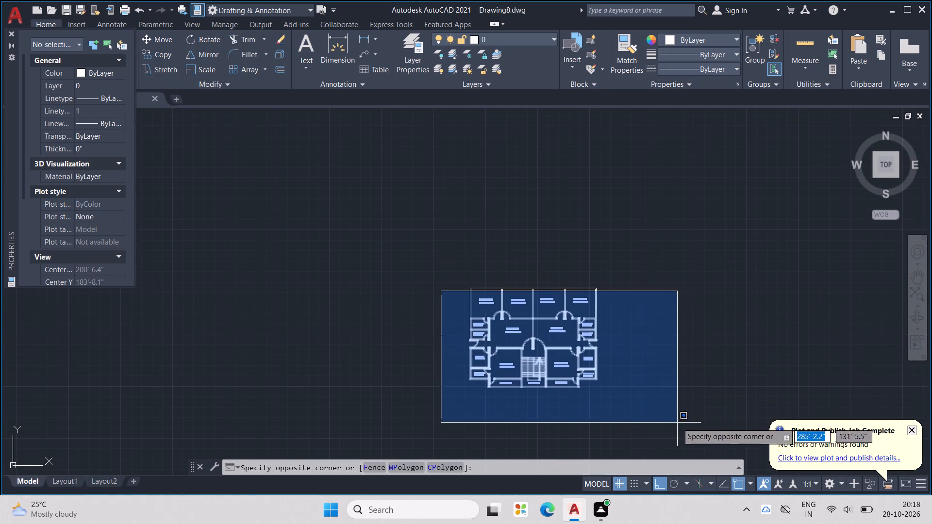
left_click(416, 272)
left_click_drag(388, 245, 512, 224)
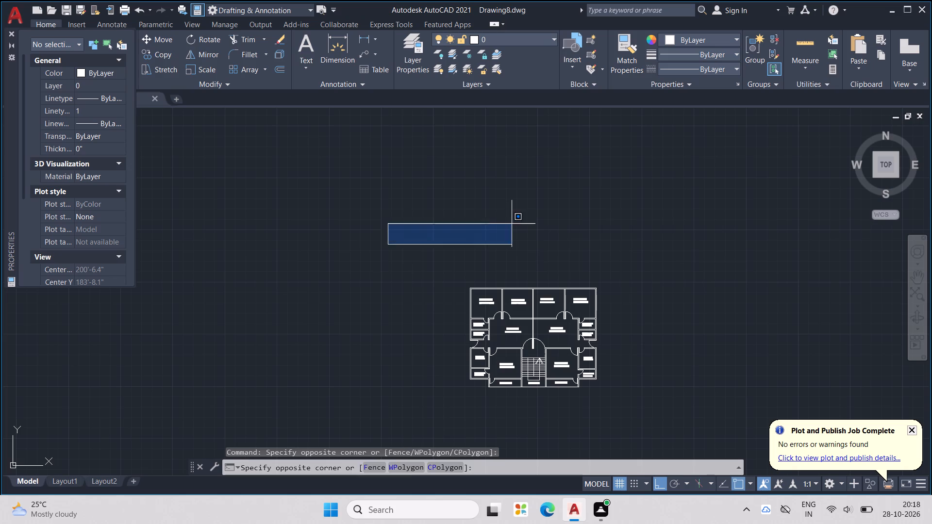
left_click_drag(512, 224, 415, 429)
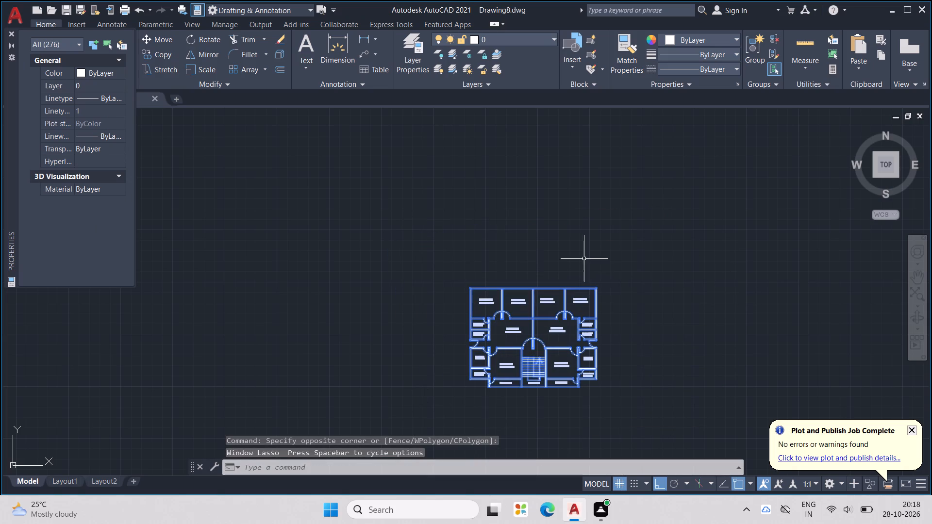
right_click(716, 52)
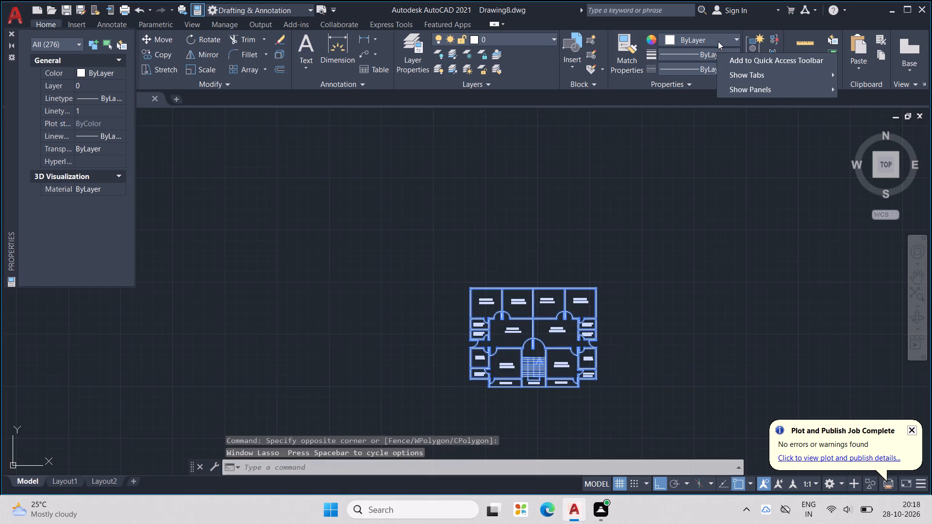
left_click(718, 38)
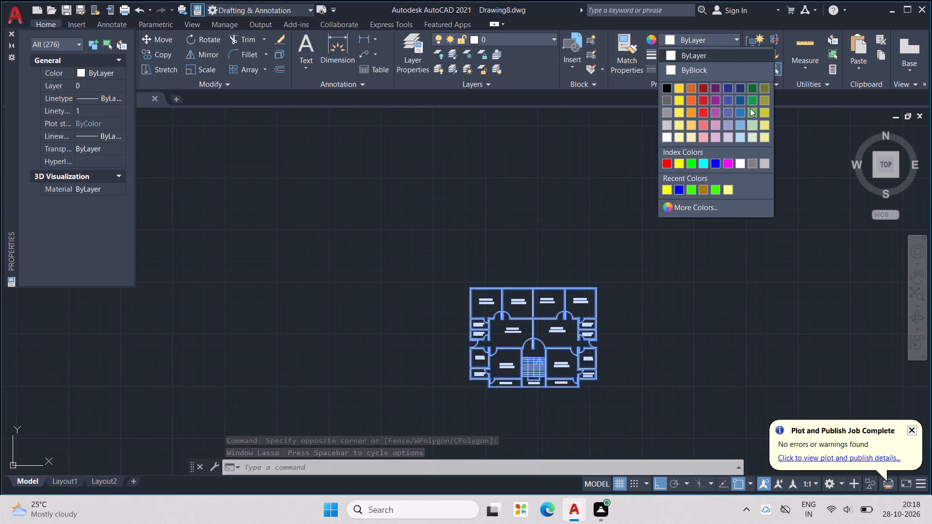
left_click(749, 104)
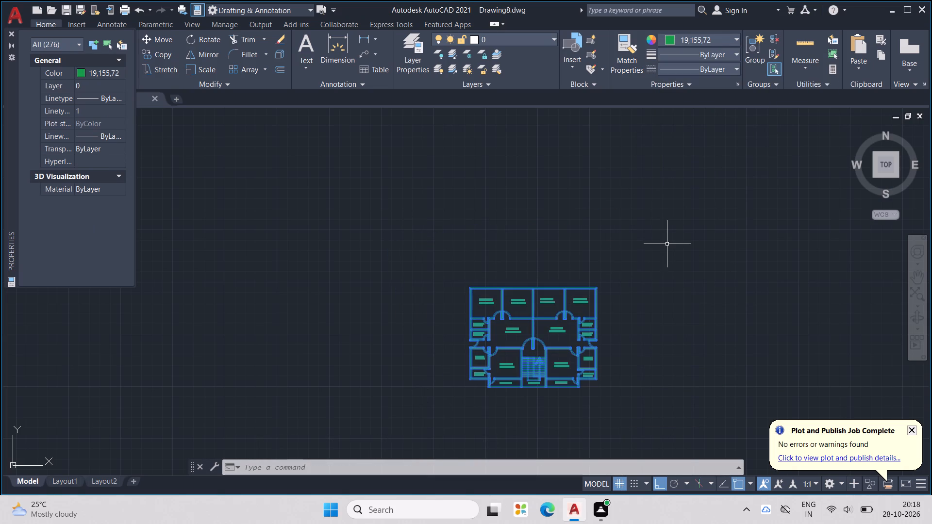
key("Escape")
key("Escape")
Select all the room, veranda and landing text labels in the plan and set their colour to ByLayer.
middle_click_drag(560, 302, 585, 254)
scroll(557, 268, "up", 2)
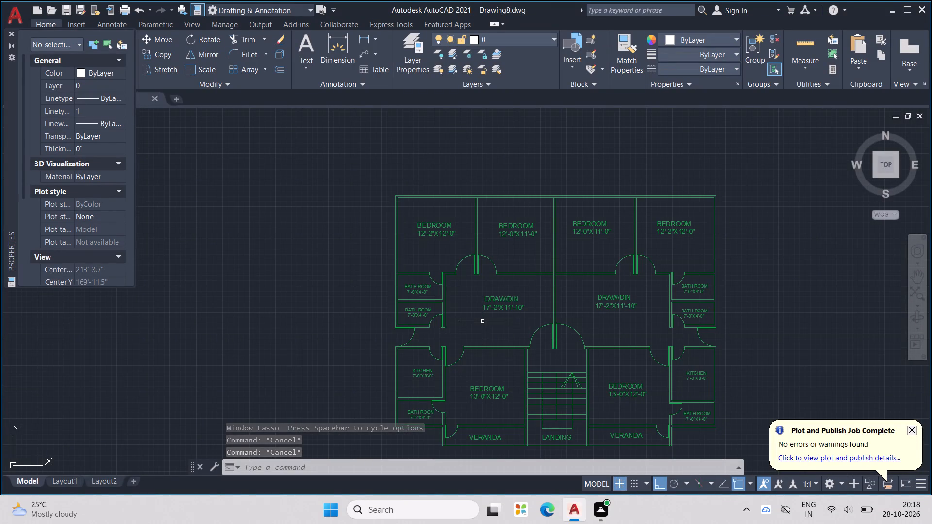
left_click(441, 233)
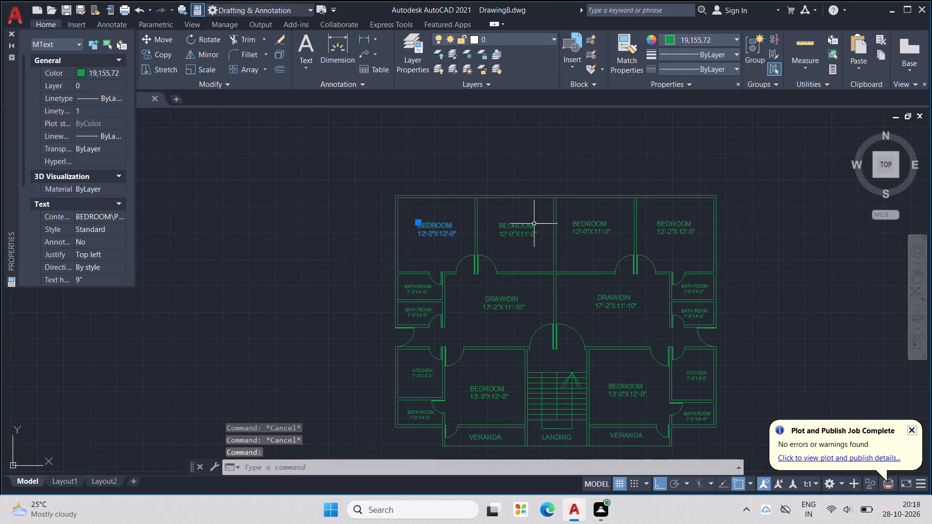
left_click(530, 226)
left_click(602, 228)
left_click(684, 226)
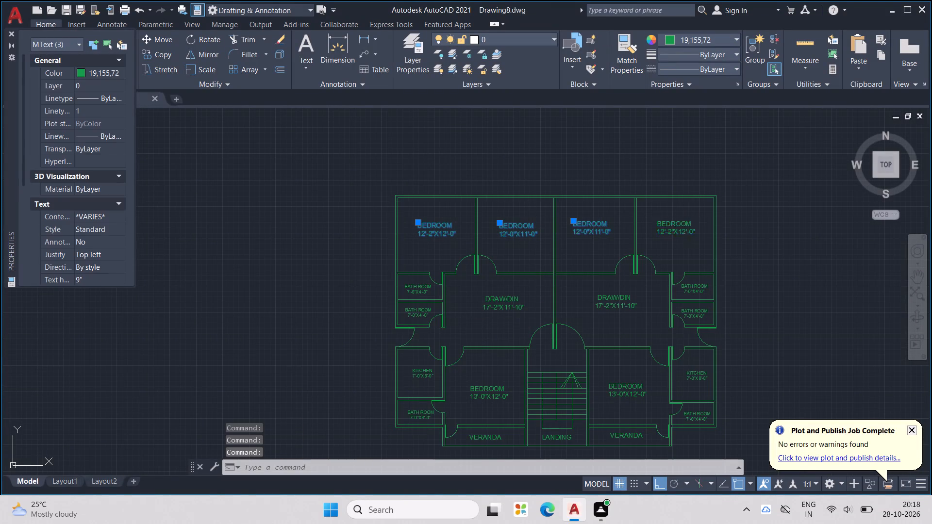
left_click(695, 290)
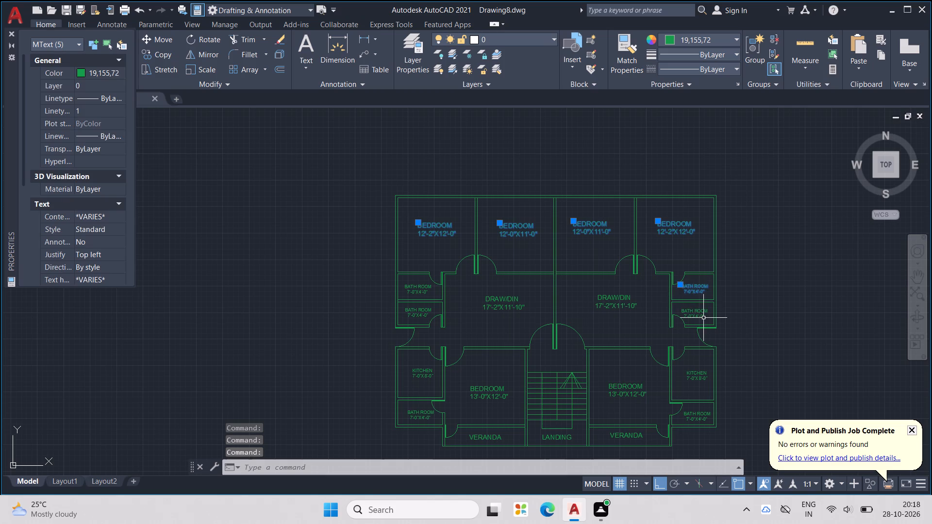
left_click(704, 320)
left_click(703, 311)
left_click(627, 302)
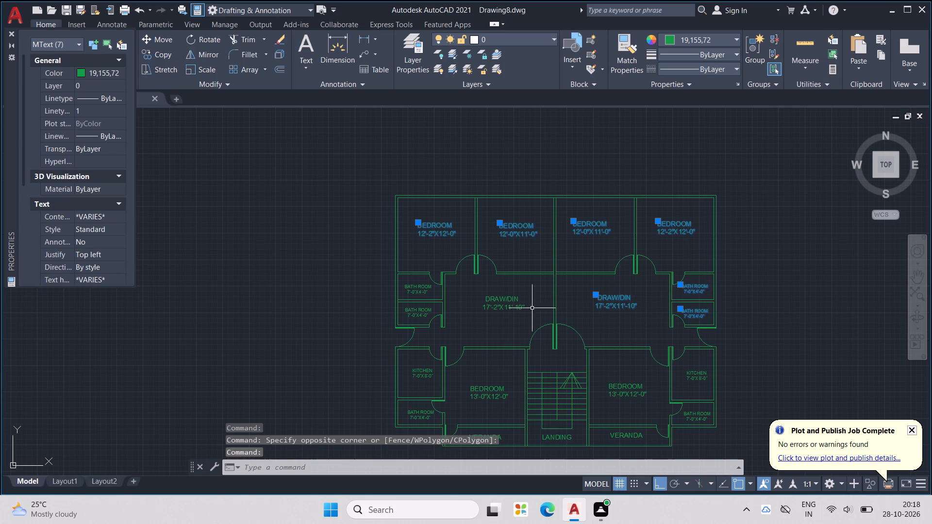
left_click(515, 308)
left_click(416, 290)
left_click(421, 311)
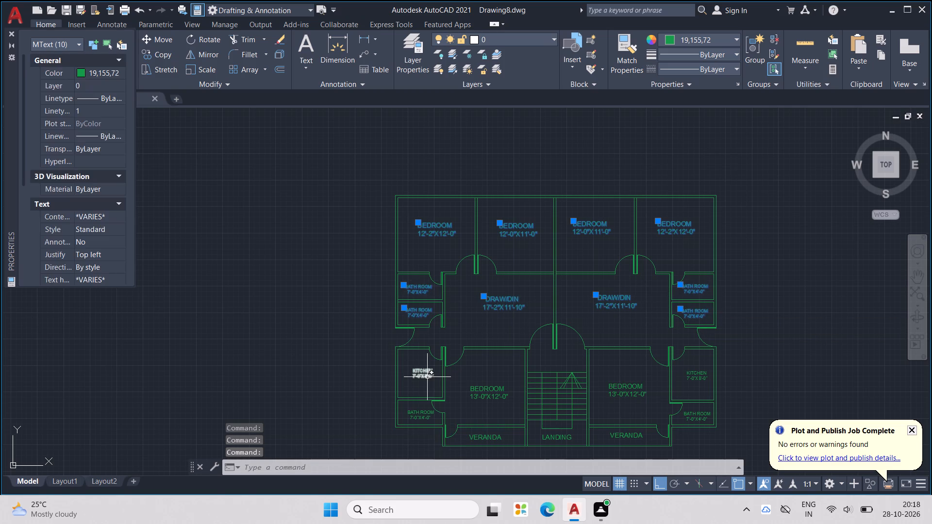
left_click(427, 377)
left_click(428, 417)
left_click(493, 399)
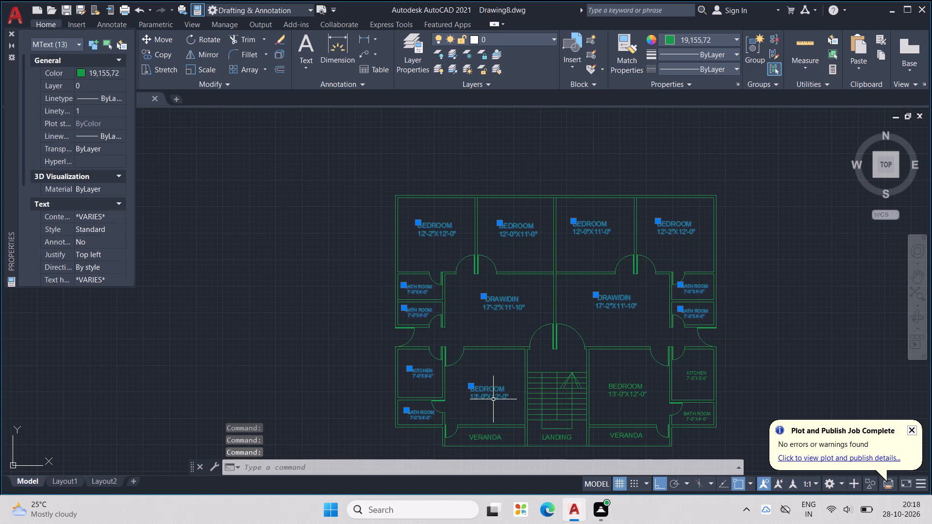
left_click(491, 434)
left_click(561, 440)
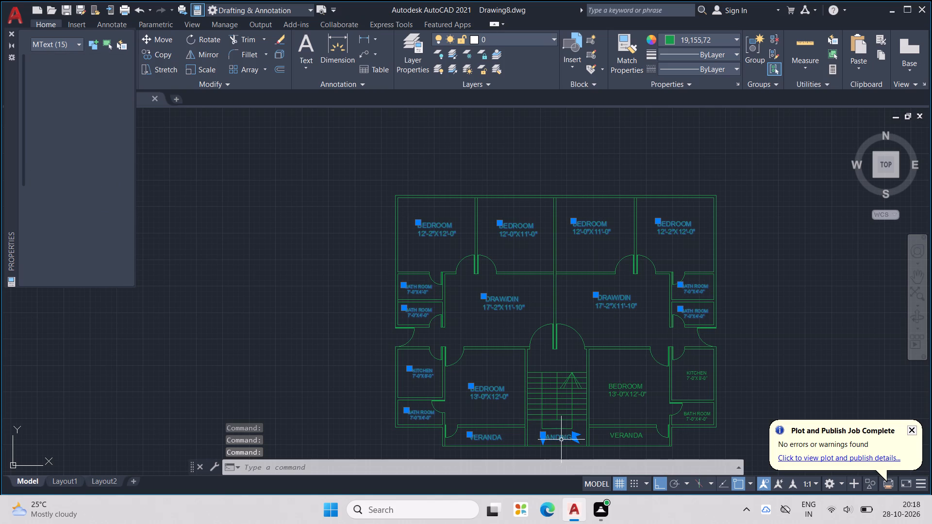
left_click(639, 381)
left_click(624, 392)
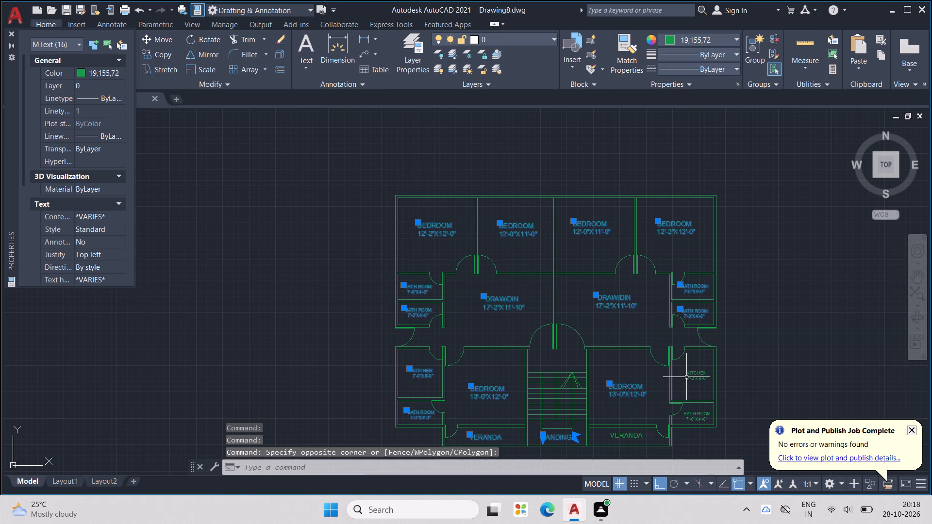
left_click(686, 377)
left_click(699, 414)
left_click(637, 437)
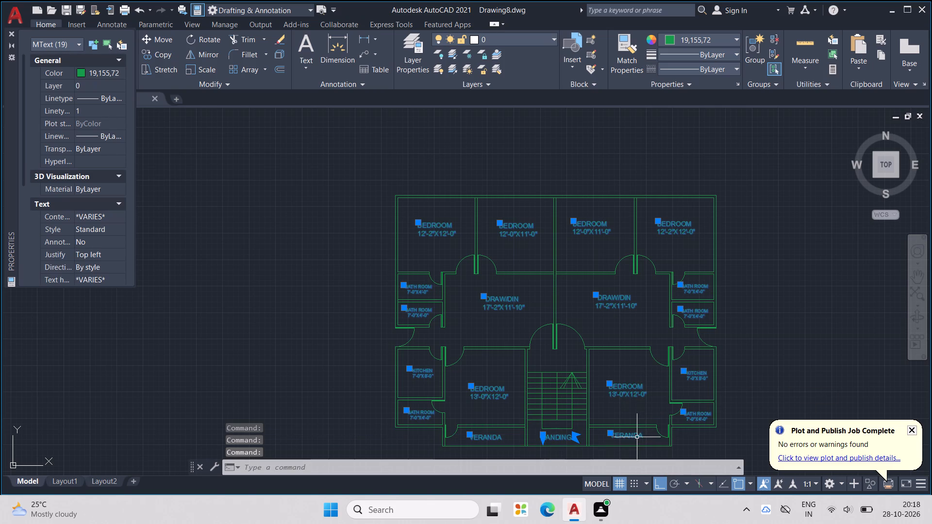
left_click(113, 69)
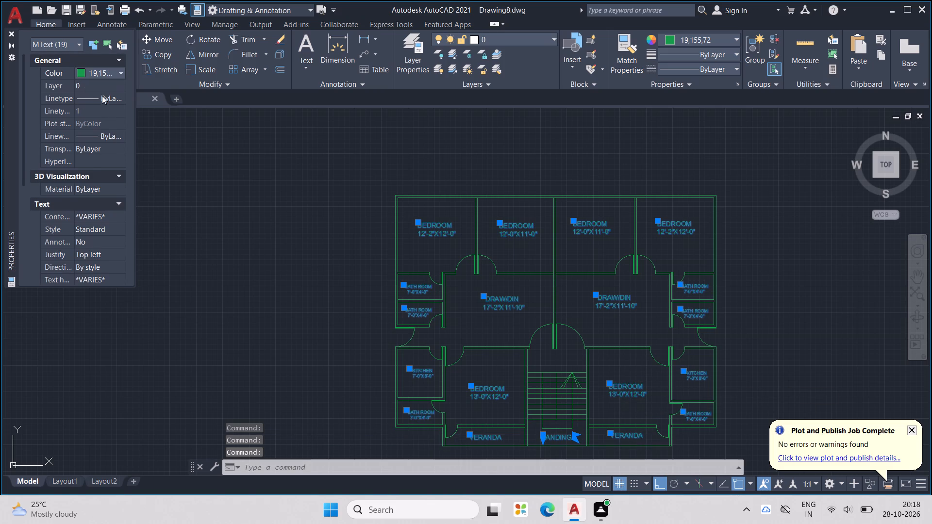
left_click(116, 74)
scroll(97, 107, "up", 7)
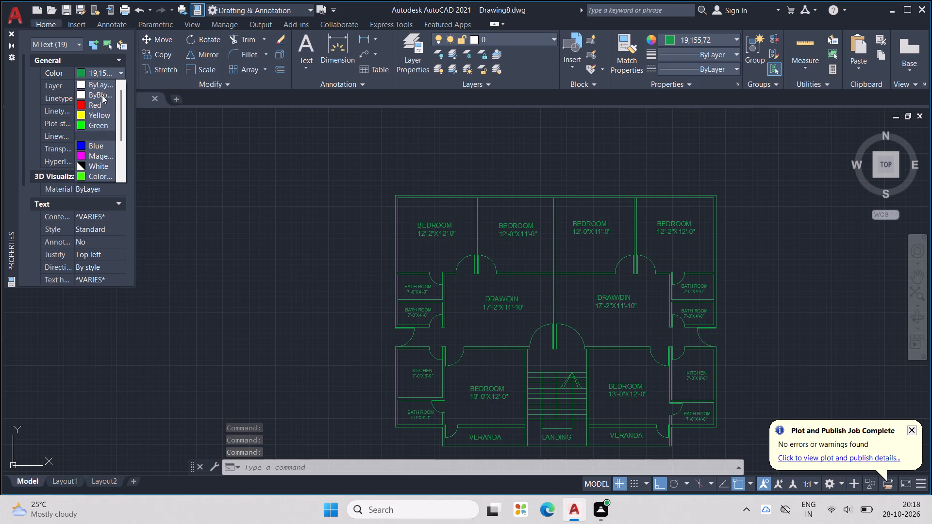
scroll(102, 95, "up", 5)
left_click(98, 84)
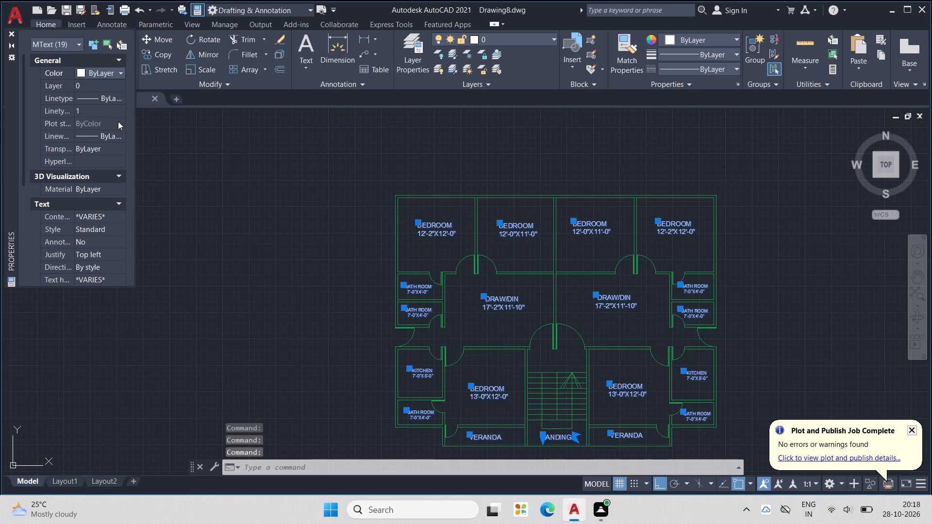
key("Escape")
key("Escape")
key("Escape")
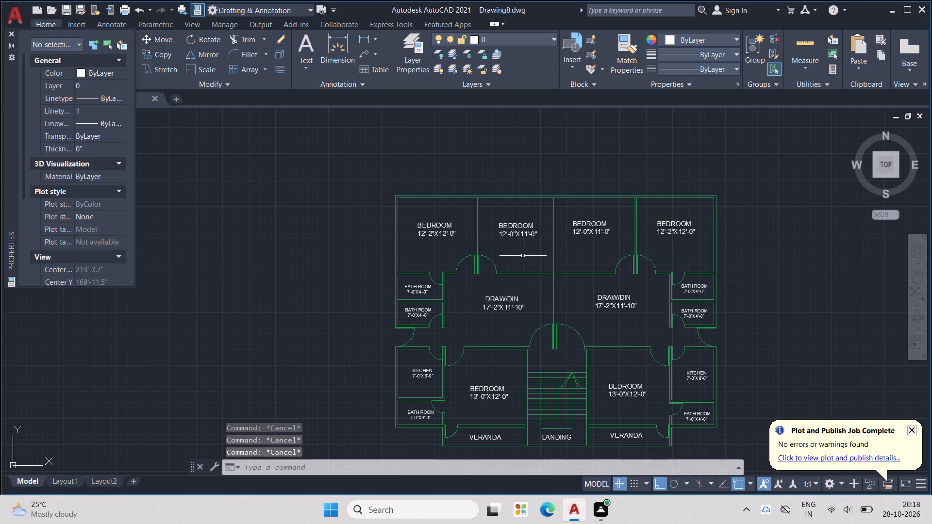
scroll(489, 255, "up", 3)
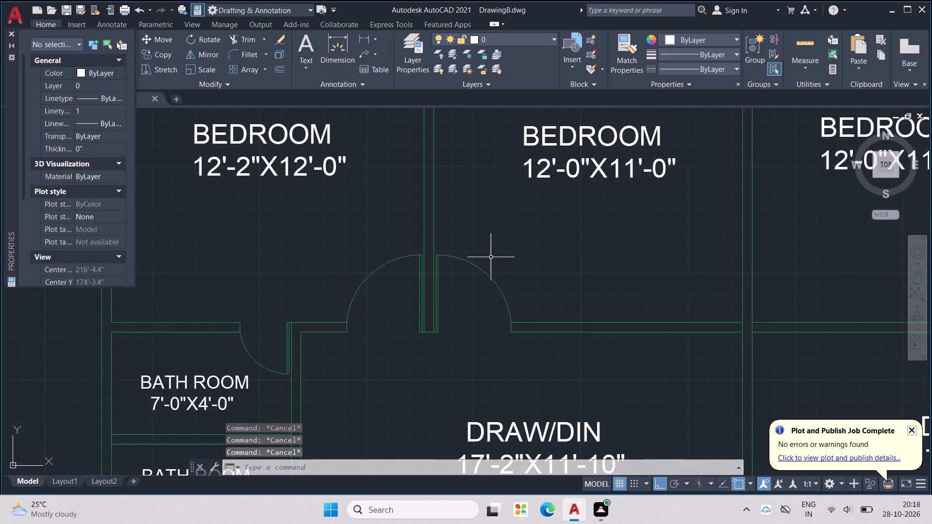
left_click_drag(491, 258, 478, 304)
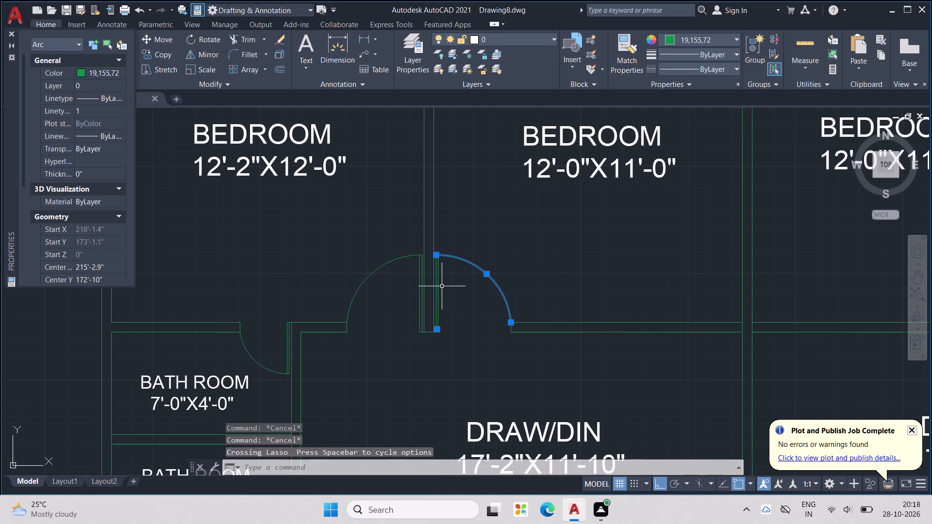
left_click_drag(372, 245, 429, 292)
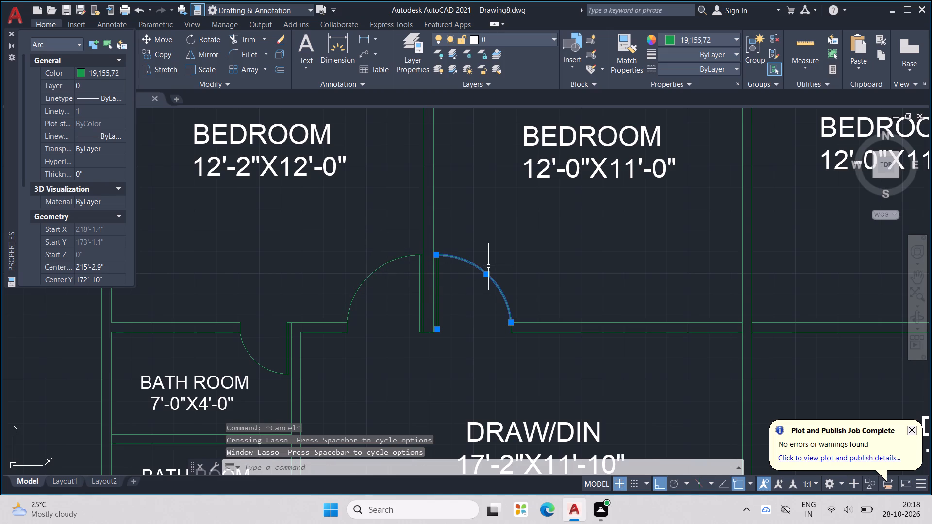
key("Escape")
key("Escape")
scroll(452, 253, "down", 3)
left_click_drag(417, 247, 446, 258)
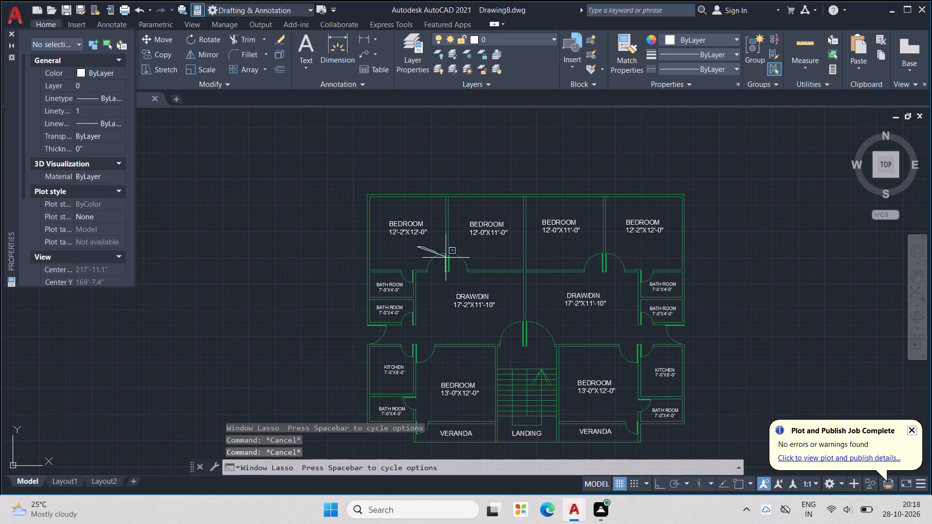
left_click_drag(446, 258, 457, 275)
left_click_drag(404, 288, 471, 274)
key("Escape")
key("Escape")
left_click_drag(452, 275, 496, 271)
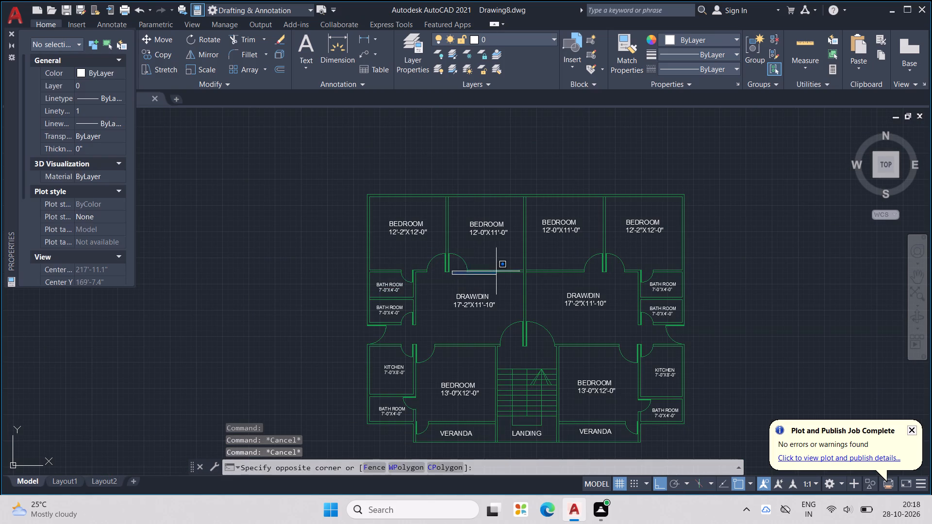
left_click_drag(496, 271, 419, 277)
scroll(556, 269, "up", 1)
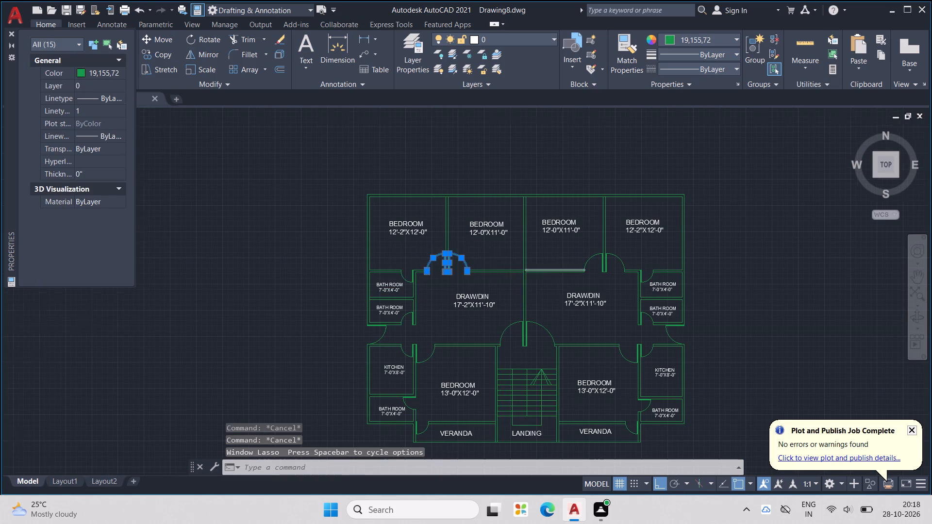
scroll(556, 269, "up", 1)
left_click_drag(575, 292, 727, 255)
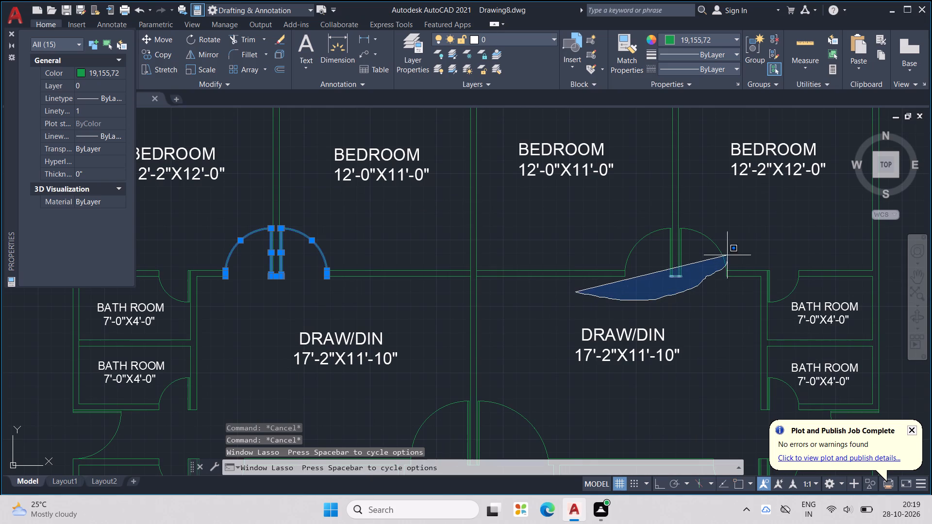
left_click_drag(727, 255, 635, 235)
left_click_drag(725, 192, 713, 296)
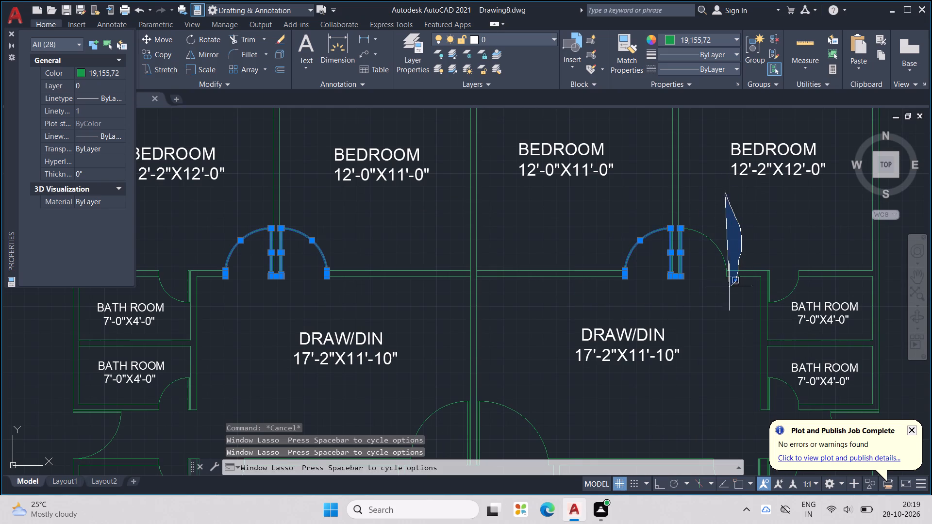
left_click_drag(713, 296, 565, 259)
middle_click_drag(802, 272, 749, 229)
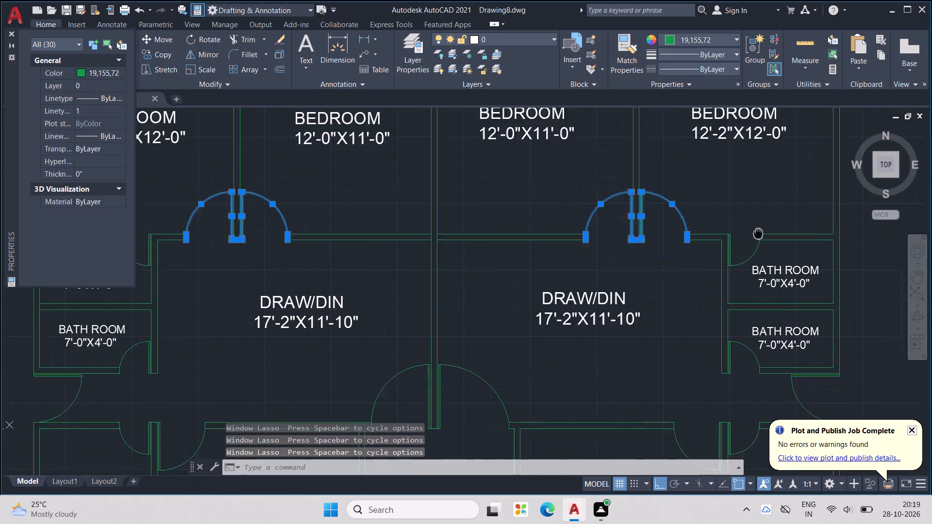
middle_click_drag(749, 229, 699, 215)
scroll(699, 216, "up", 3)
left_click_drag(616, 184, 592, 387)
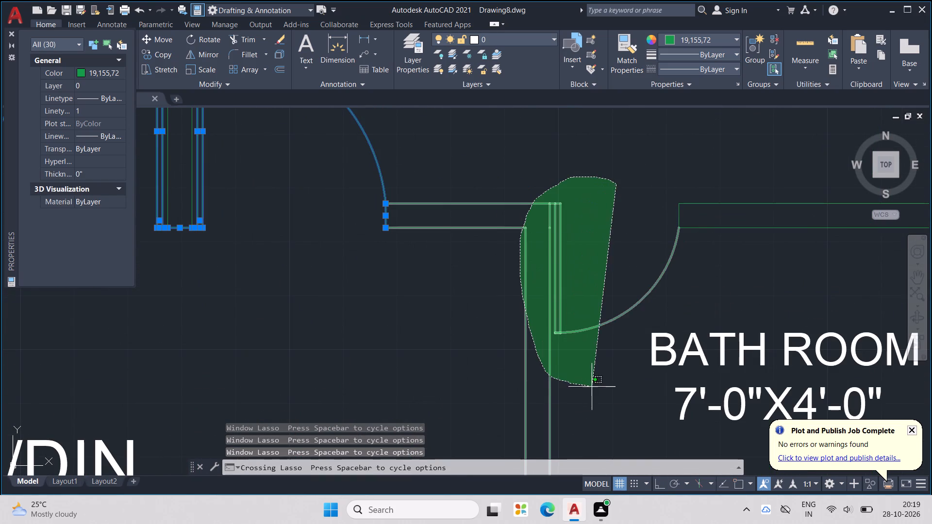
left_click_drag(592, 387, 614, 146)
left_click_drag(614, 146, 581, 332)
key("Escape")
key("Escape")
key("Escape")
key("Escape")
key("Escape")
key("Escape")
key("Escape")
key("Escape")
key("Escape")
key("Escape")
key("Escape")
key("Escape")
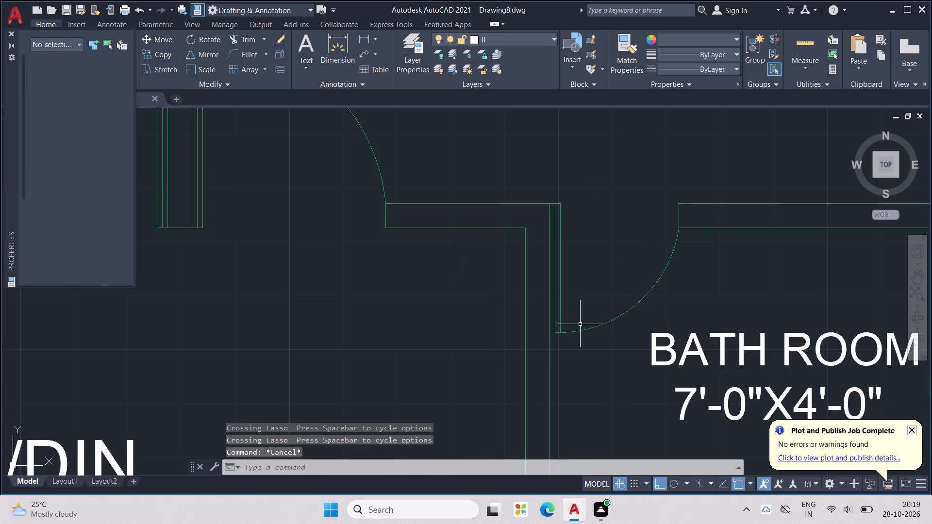
Set the current drawing colour to light orange 254,204,102 with nothing selected.
scroll(526, 273, "down", 6)
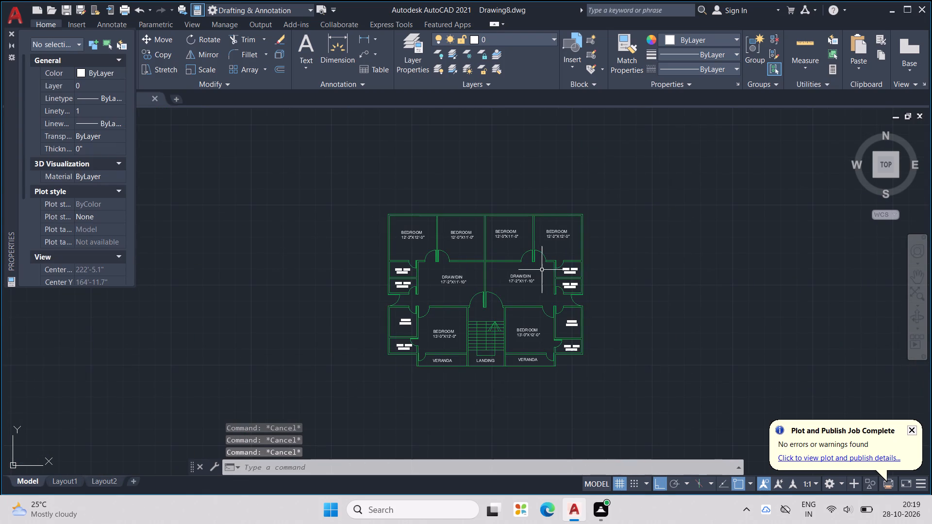
middle_click_drag(465, 290, 563, 280)
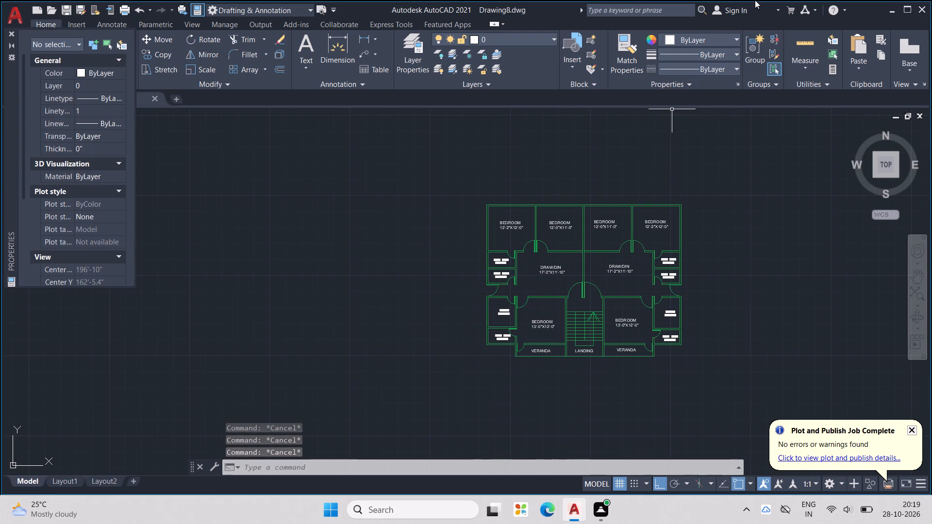
left_click(699, 40)
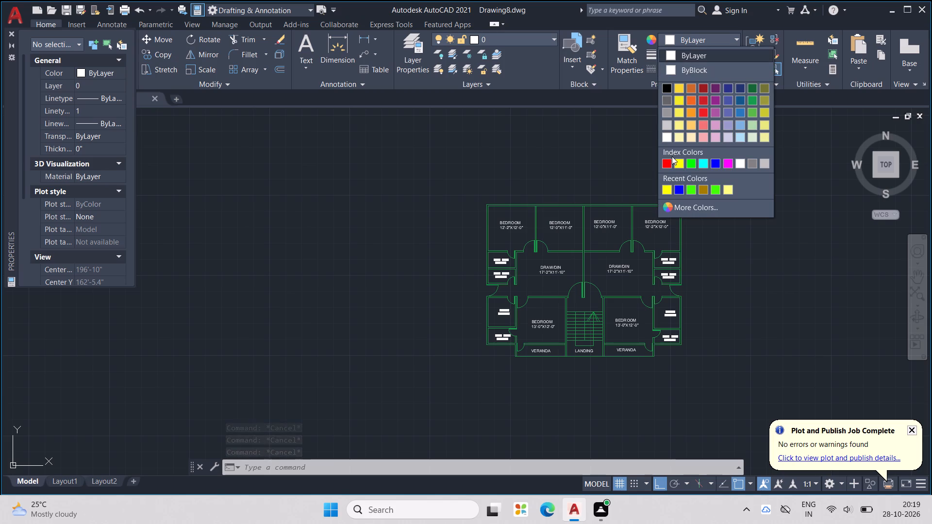
left_click(696, 125)
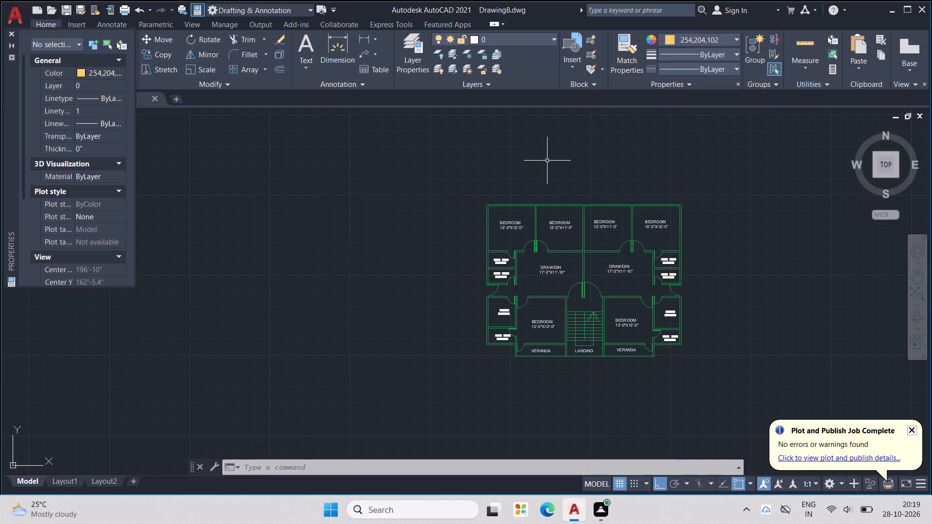
Start a line on the outer edge of the top wall, above the top-left 12'-2"X12'-0" bedroom.
scroll(508, 193, "up", 3)
key("l")
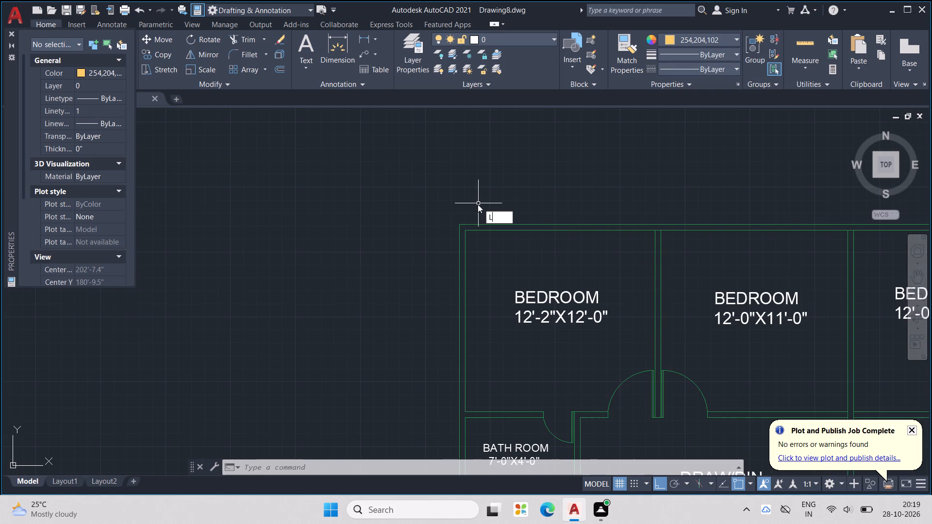
key("Return")
scroll(484, 221, "up", 3)
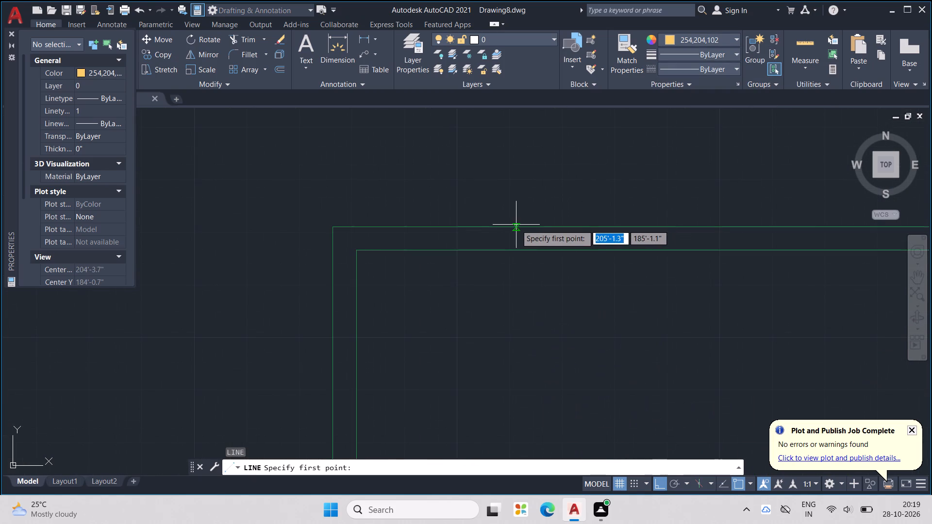
left_click(516, 225)
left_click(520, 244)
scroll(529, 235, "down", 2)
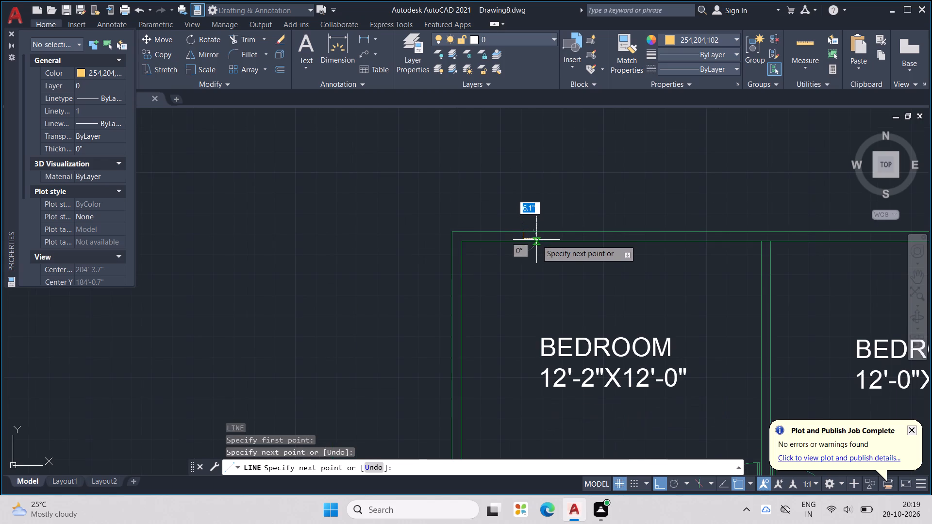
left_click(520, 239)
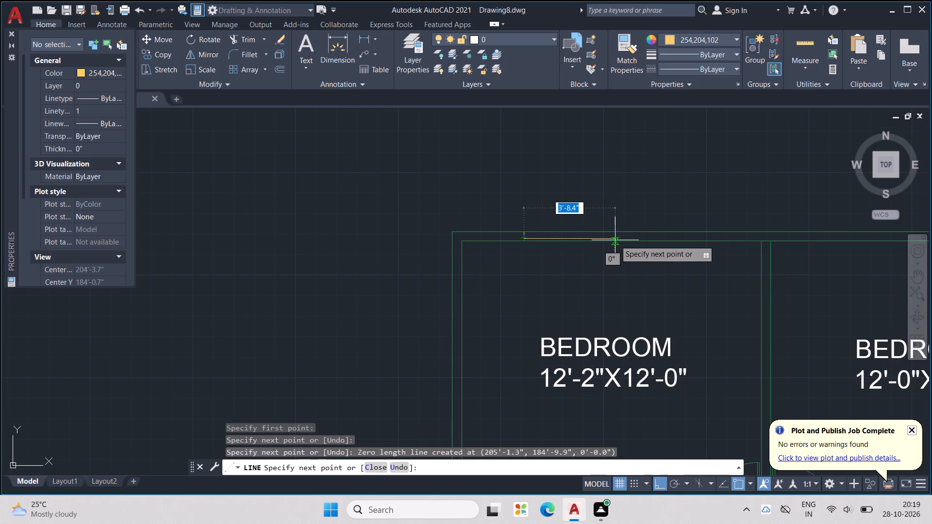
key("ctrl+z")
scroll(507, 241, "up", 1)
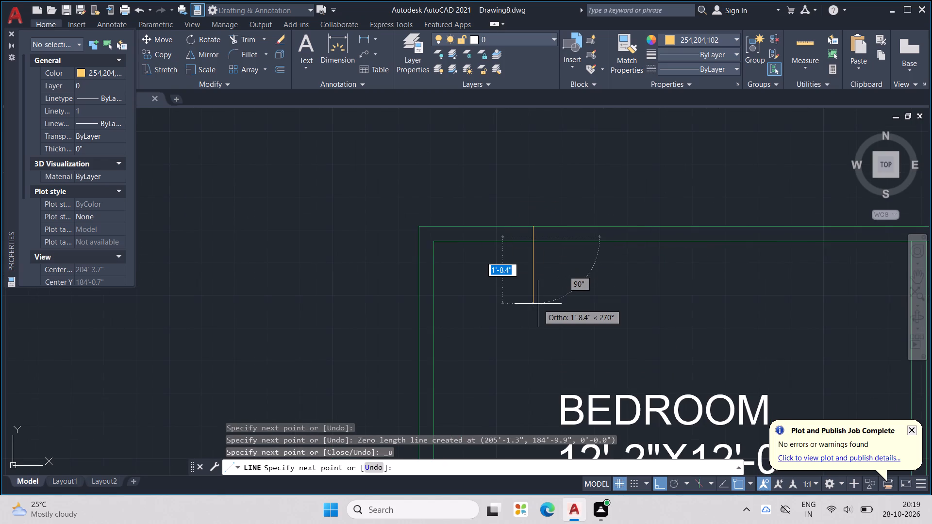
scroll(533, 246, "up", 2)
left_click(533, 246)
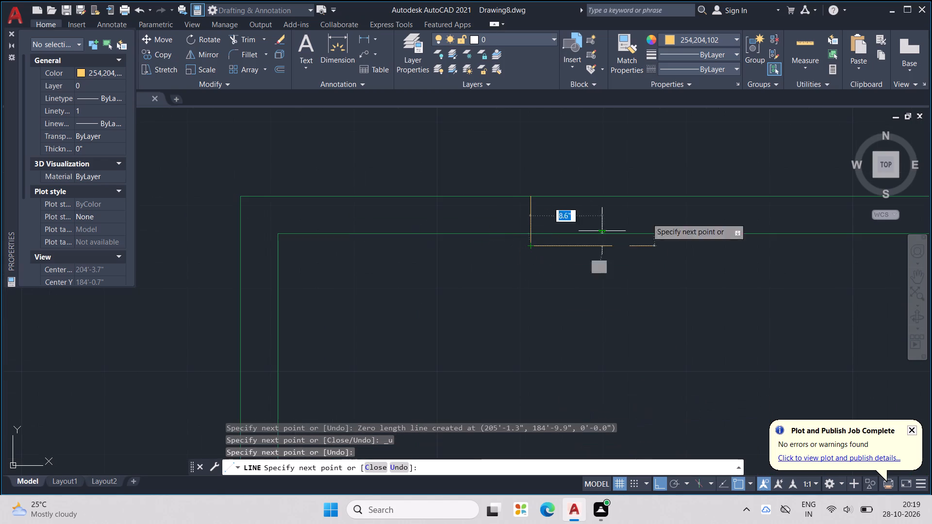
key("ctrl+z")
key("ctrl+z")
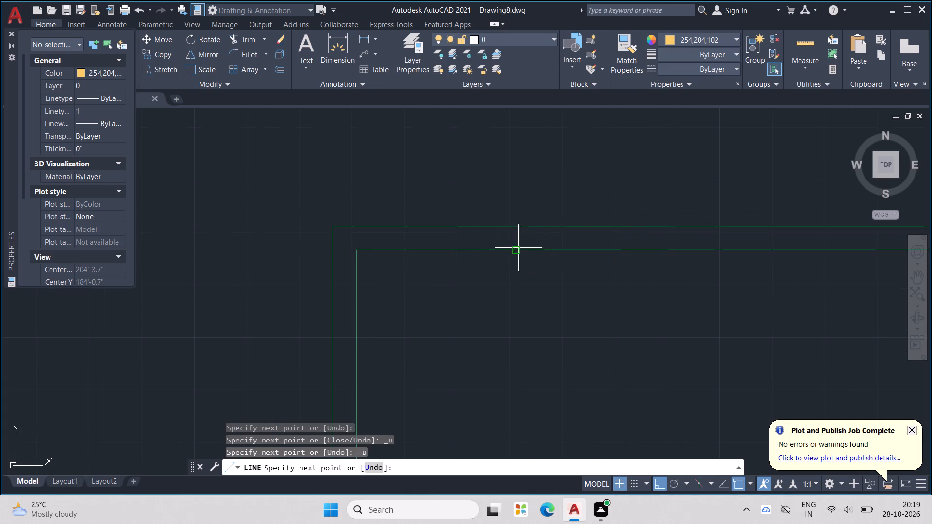
Draw a closed window rectangle about 6'-5" long across the top wall's full thickness above the top-left bedroom.
left_click(518, 248)
middle_click_drag(598, 248, 556, 262)
scroll(552, 262, "down", 2)
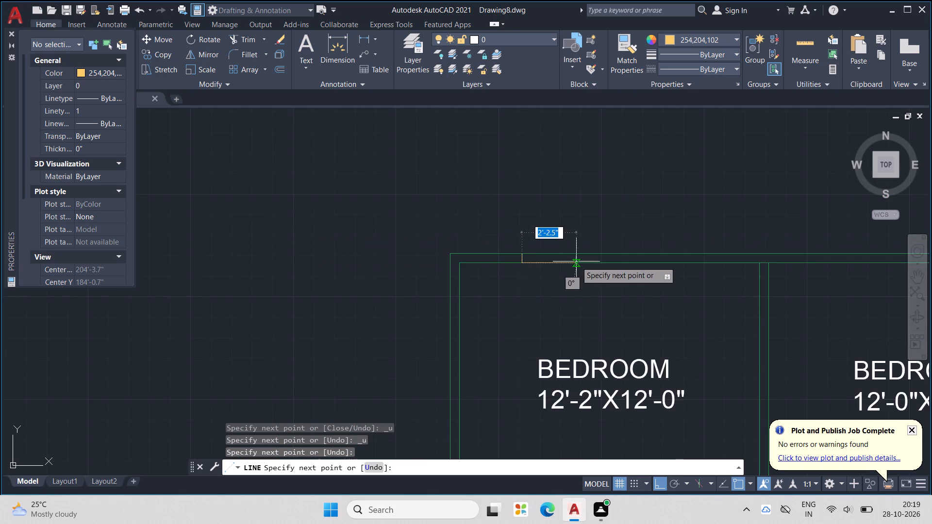
scroll(576, 262, "down", 1)
scroll(641, 266, "up", 1)
left_click(638, 263)
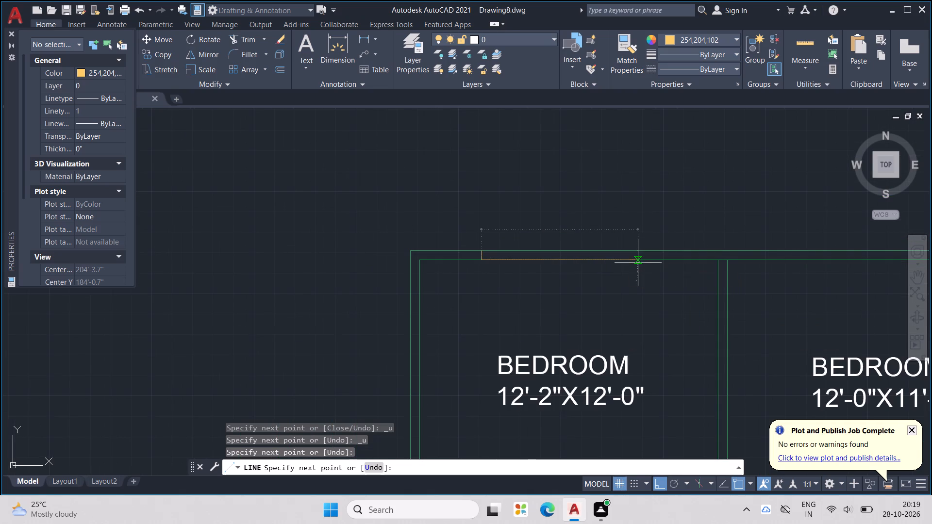
left_click(639, 247)
scroll(510, 247, "up", 2)
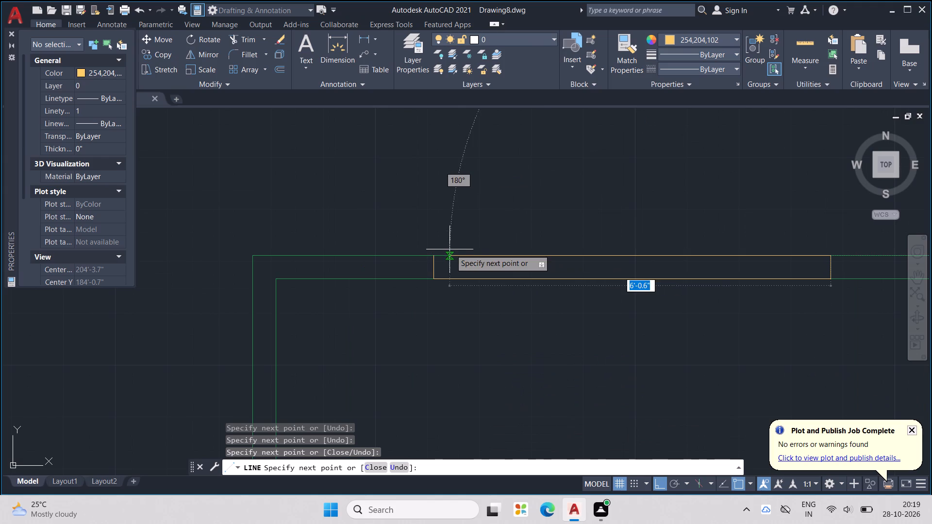
left_click(438, 252)
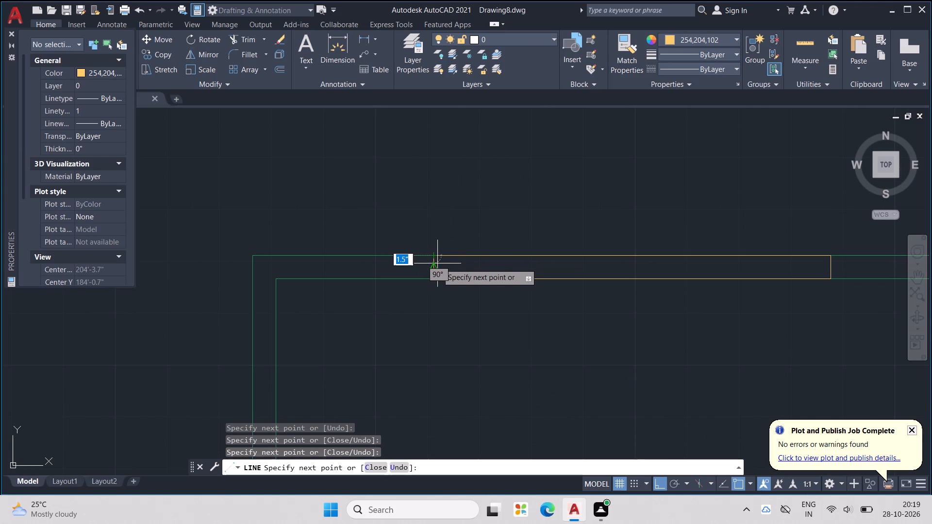
Draw the window's lengthwise centreline between its end midpoints, and a parallel line 1" above it back to the left end.
left_click(437, 263)
middle_click_drag(583, 262, 475, 278)
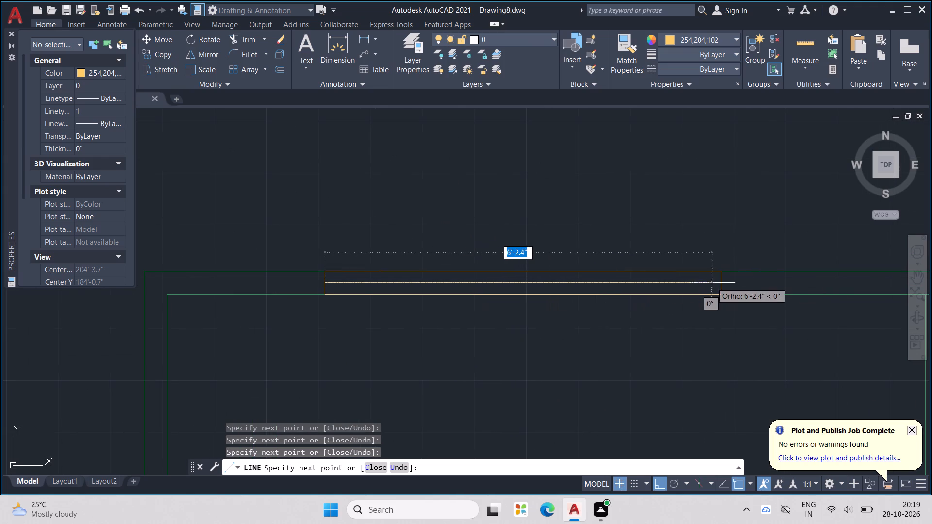
left_click(724, 284)
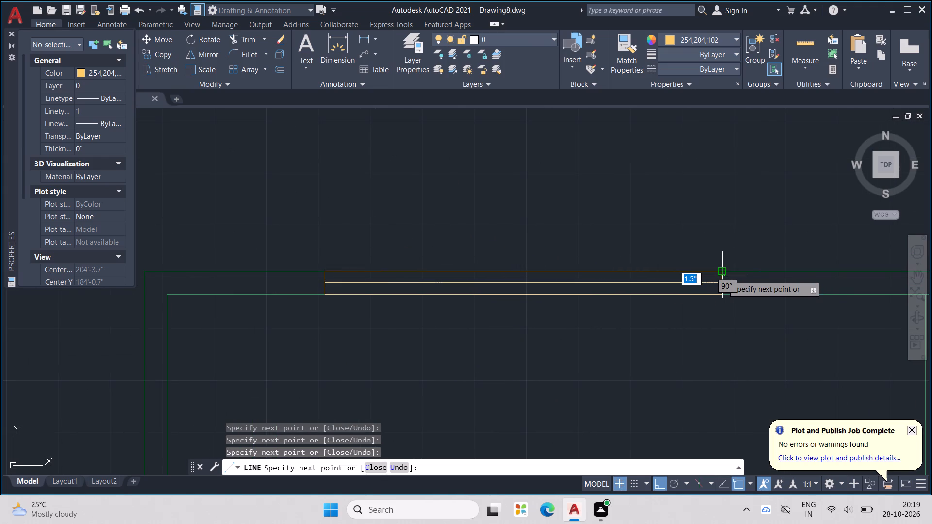
type("1\"")
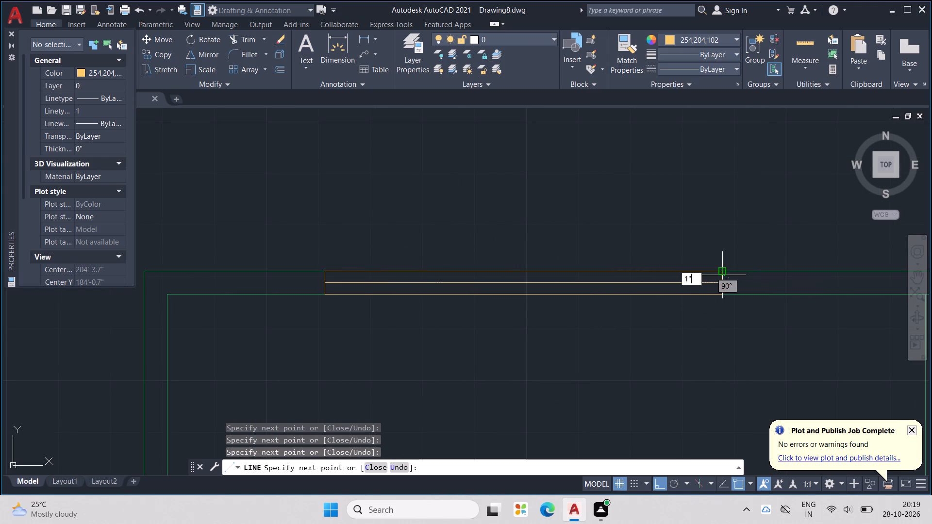
key("Return")
middle_click_drag(406, 318, 661, 340)
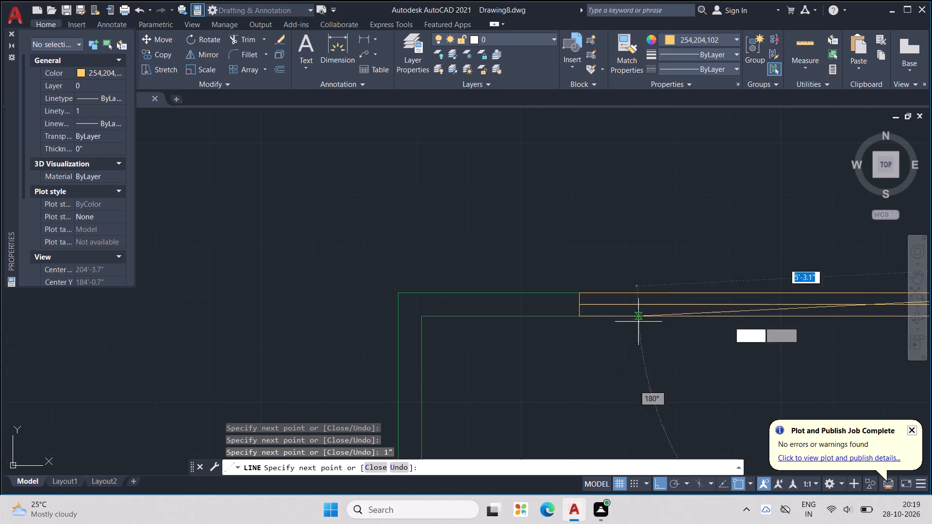
scroll(552, 301, "up", 2)
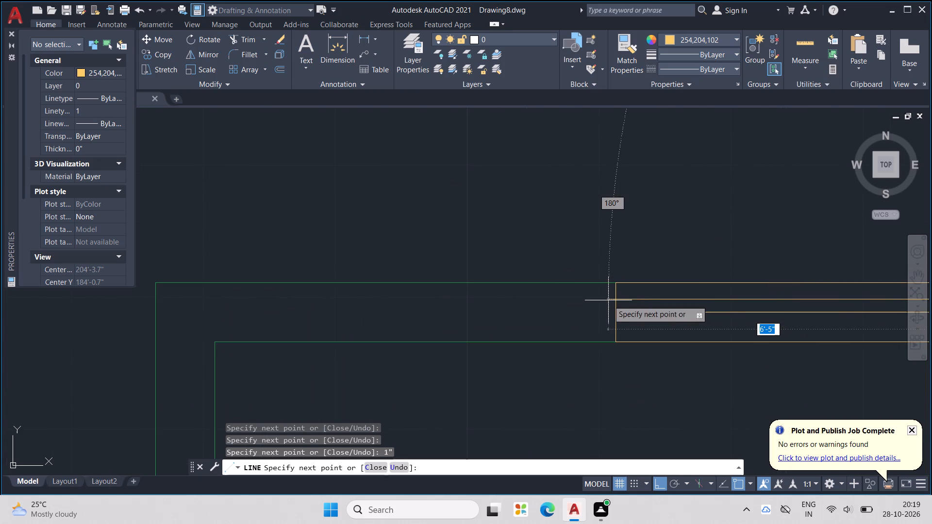
left_click(616, 301)
Return to the centreline's left end and draw a 1" segment downward along the window's end.
left_click(616, 312)
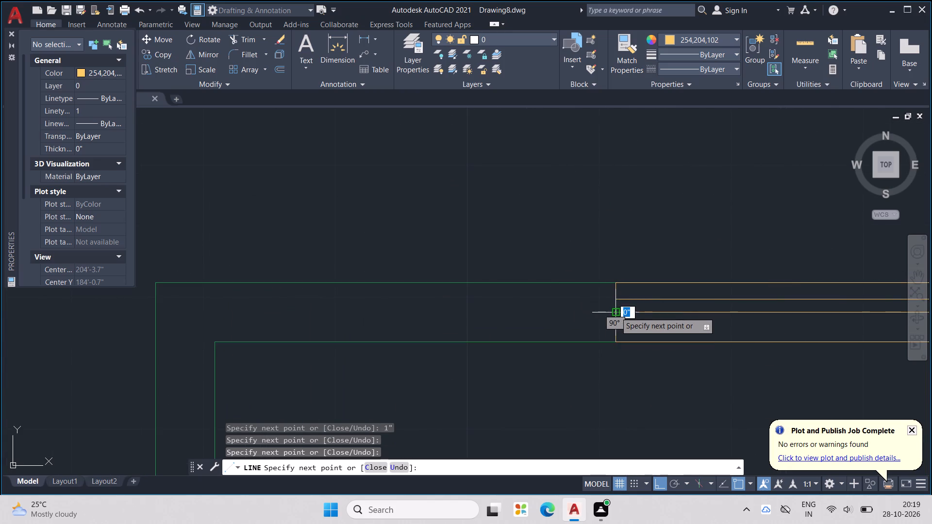
type("1\"")
key("Return")
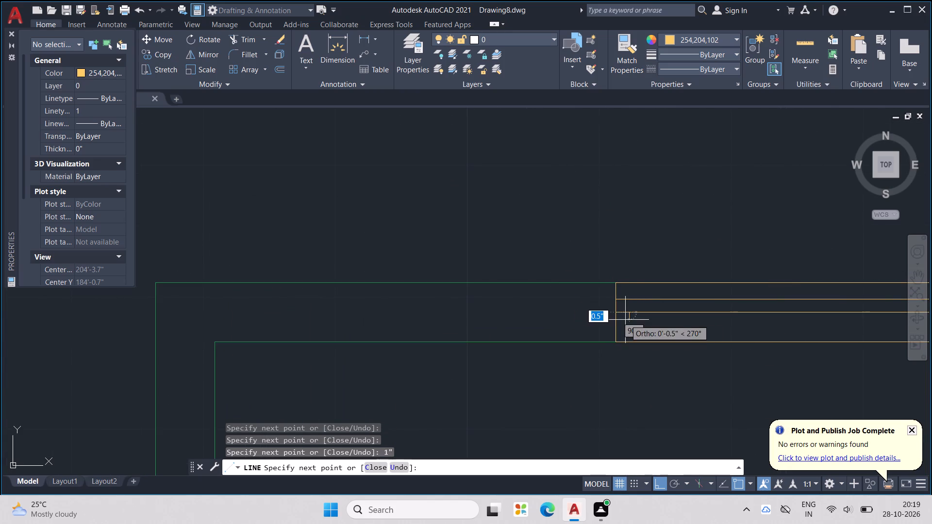
key("ctrl+z")
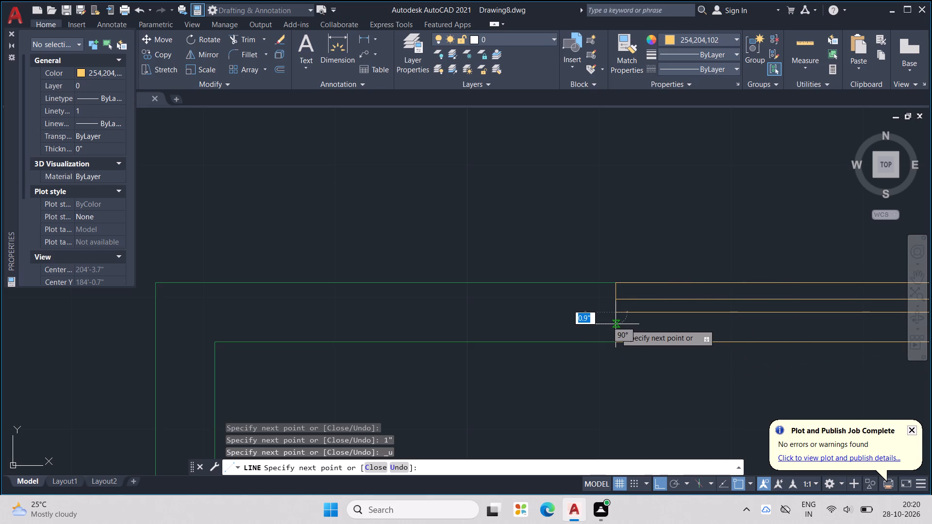
type("1'")
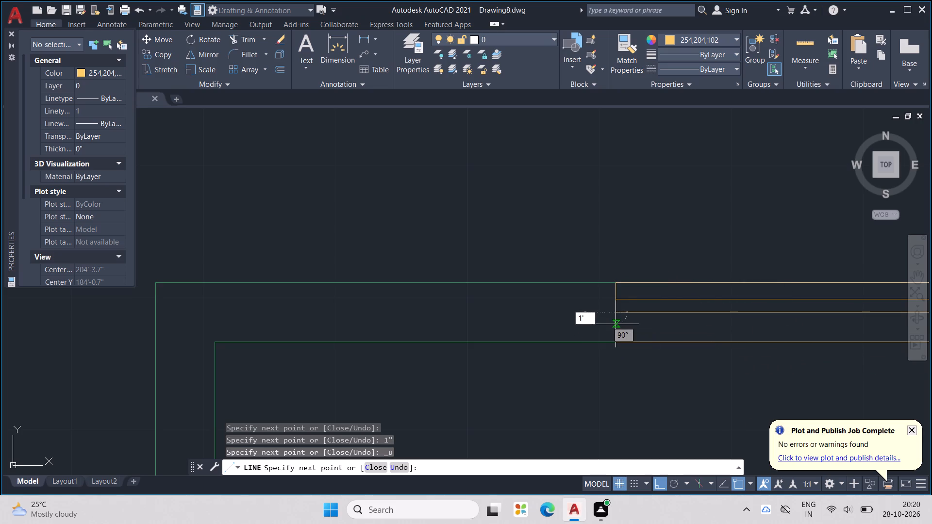
key("apostrophe")
key("Return")
key("BackSpace")
type("1\"")
key("shift+Return")
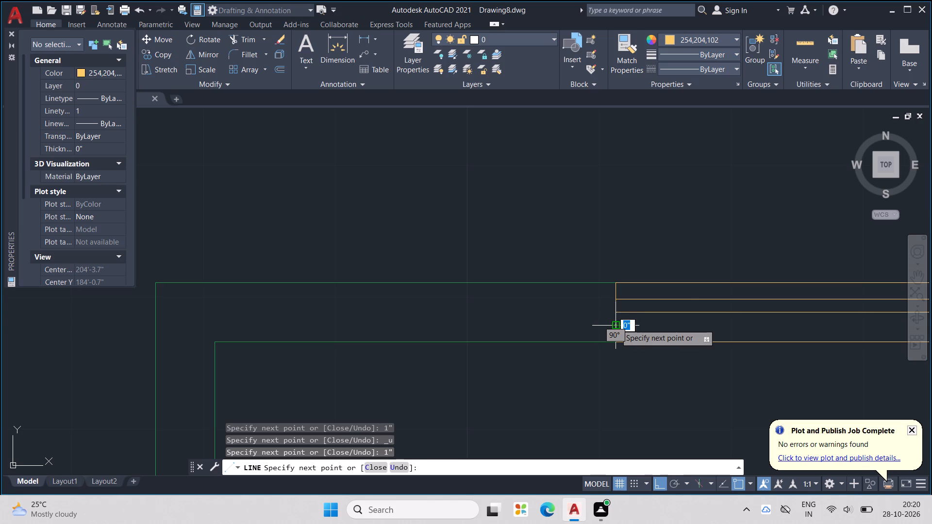
Draw the lower inner line from 1" below the centreline to the window's right end and finish the line.
scroll(749, 358, "up", 1)
middle_click_drag(749, 358, 596, 377)
scroll(749, 358, "down", 1)
scroll(552, 377, "down", 2)
middle_click_drag(720, 391, 675, 385)
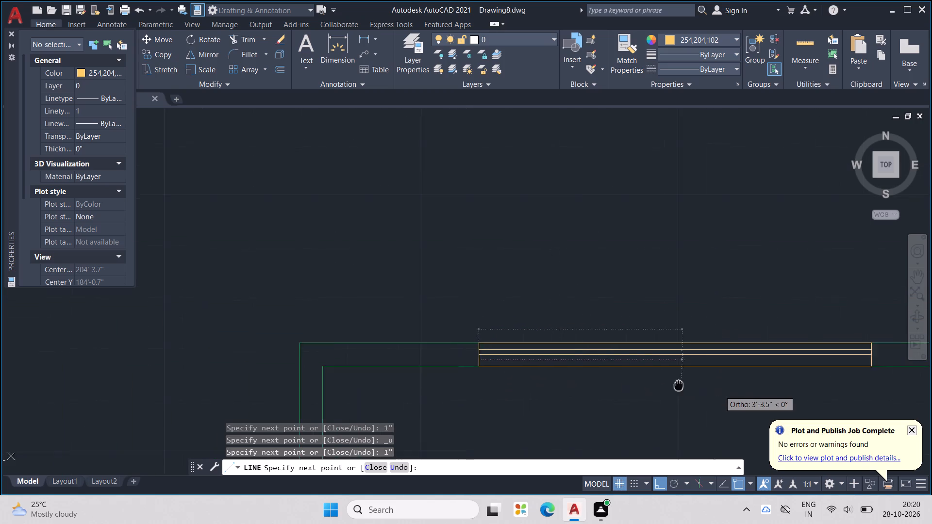
middle_click_drag(675, 385, 637, 381)
scroll(832, 365, "up", 3)
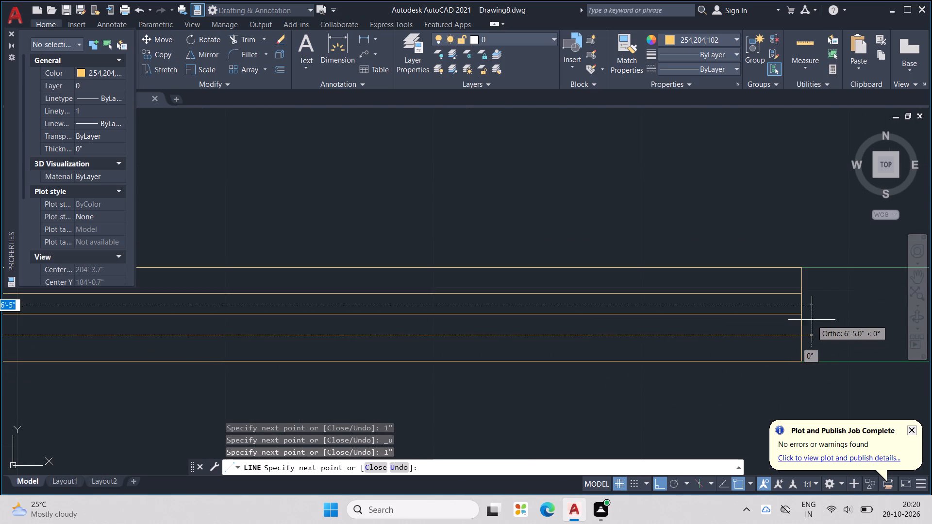
left_click(802, 333)
scroll(802, 333, "down", 6)
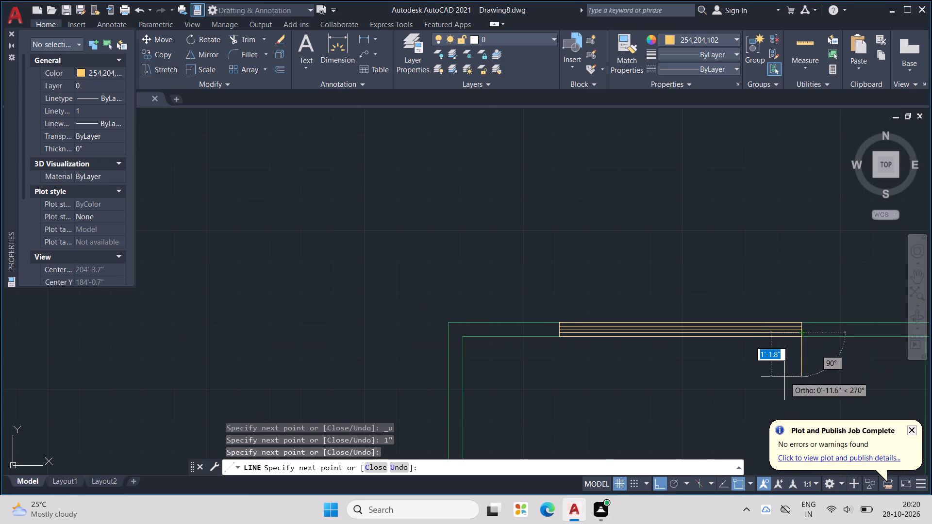
key("Escape")
Copy all lines of the light orange window and paste them into the top wall above the second bedroom from the left.
scroll(782, 380, "down", 3)
middle_click_drag(782, 380, 691, 346)
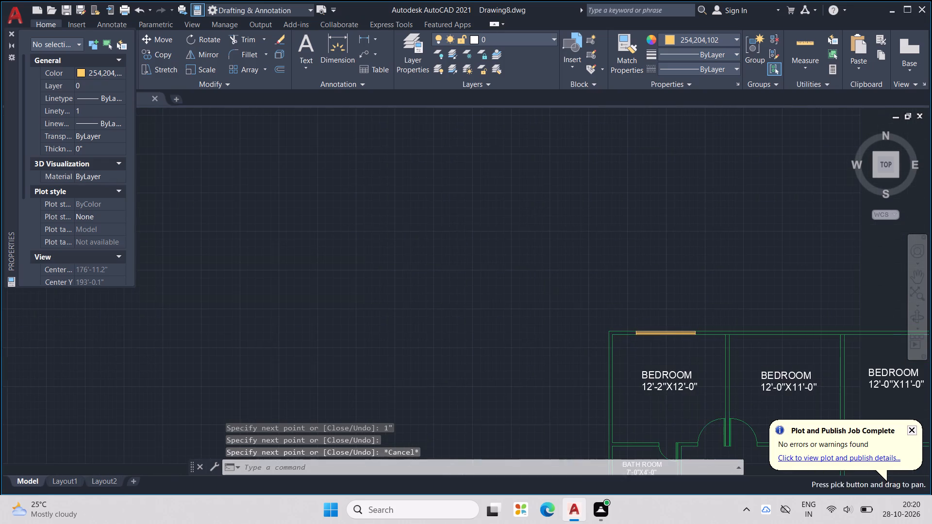
middle_click_drag(670, 343, 571, 310)
left_click_drag(541, 270, 623, 268)
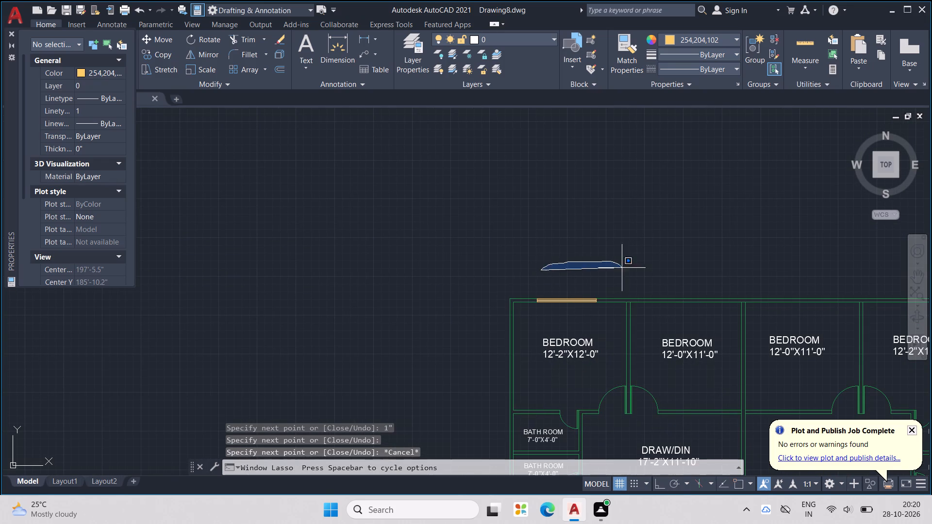
left_click_drag(623, 268, 523, 303)
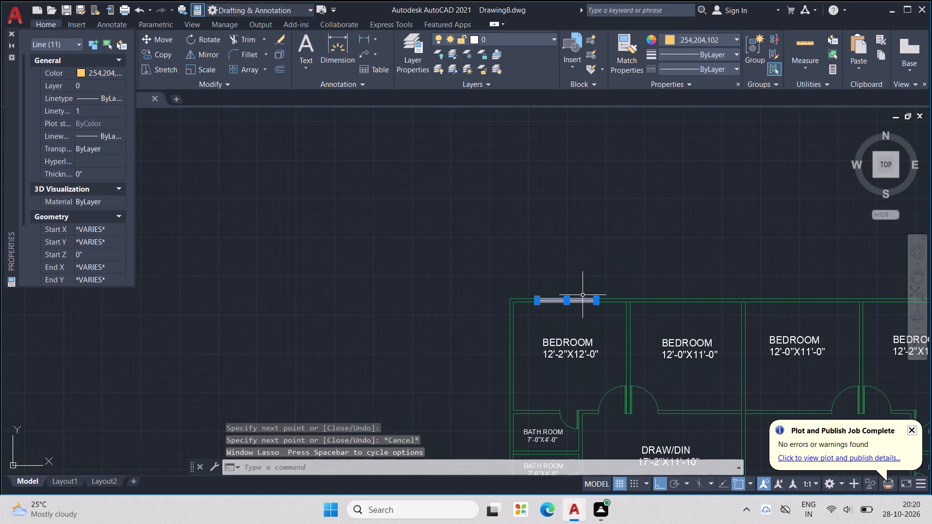
key("ctrl+c")
key("ctrl+v")
scroll(679, 313, "up", 1)
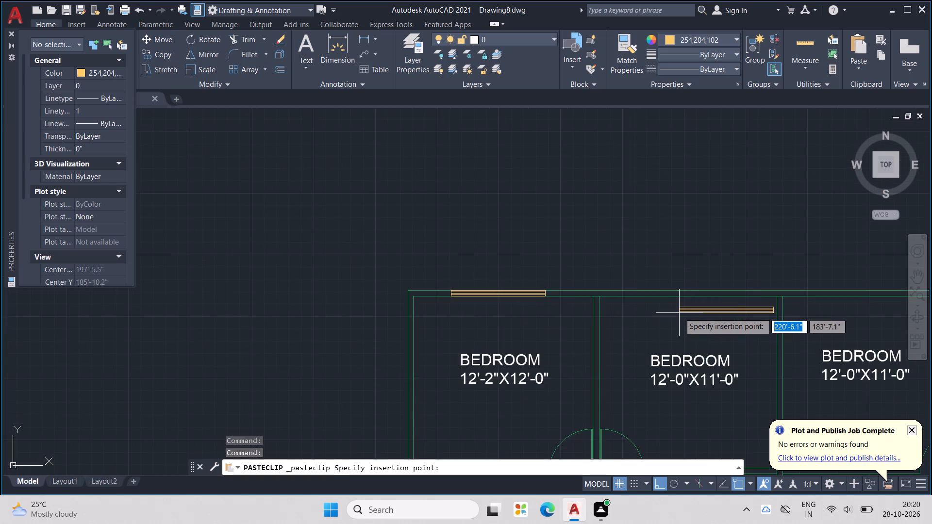
middle_click_drag(669, 307, 589, 334)
left_click(568, 324)
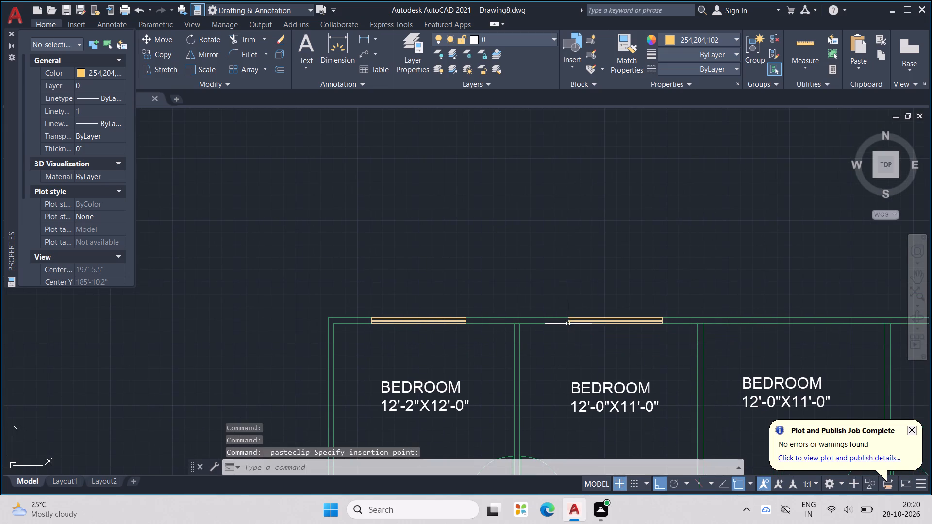
Paste the copied window into the top wall above the third and fourth bedrooms.
key("ctrl+v")
middle_click_drag(654, 313, 546, 322)
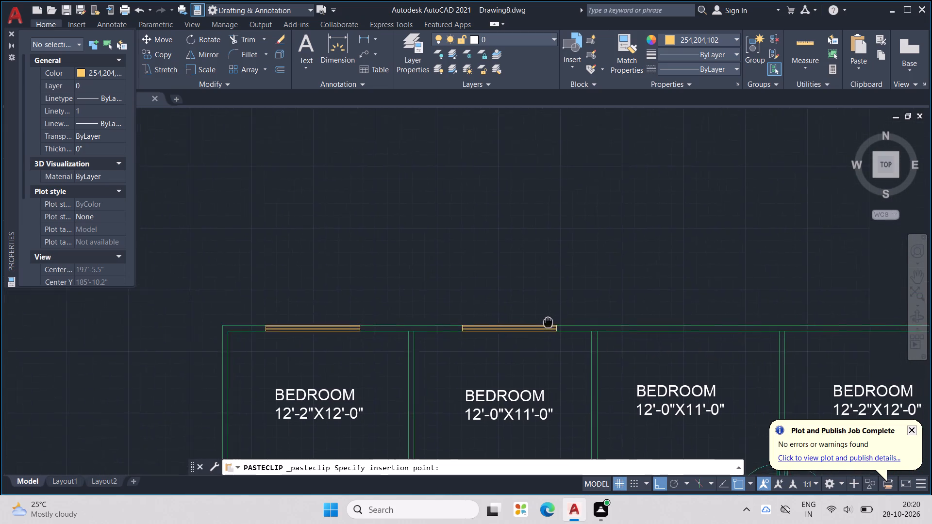
middle_click_drag(546, 322, 516, 330)
left_click(611, 342)
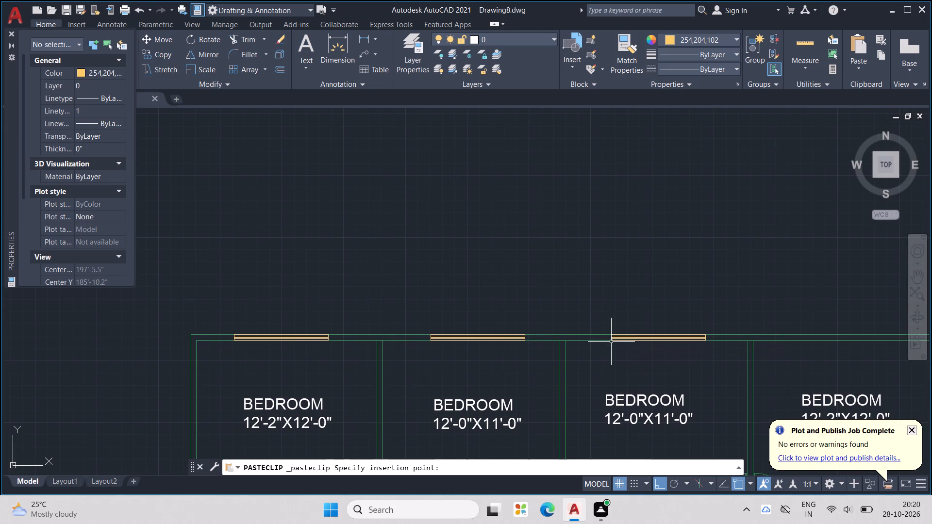
key("ctrl+v")
middle_click_drag(690, 329, 576, 324)
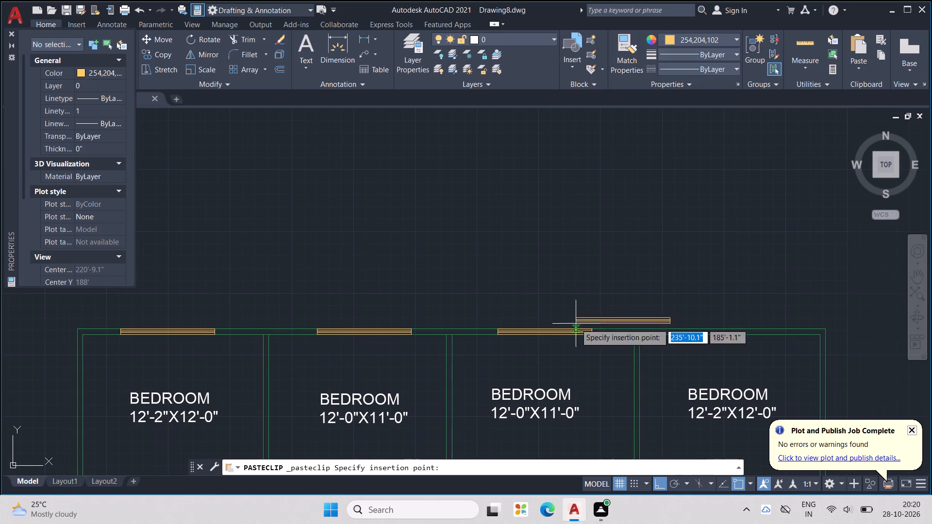
left_click(682, 336)
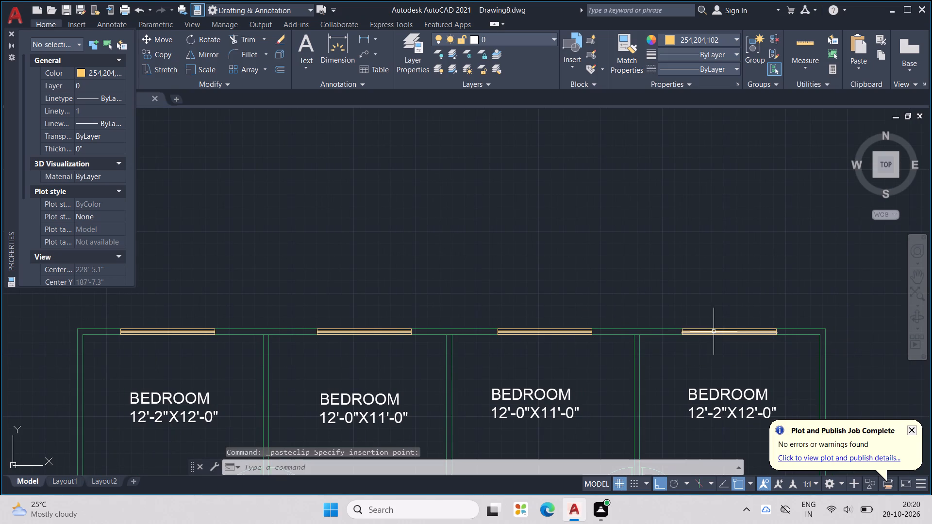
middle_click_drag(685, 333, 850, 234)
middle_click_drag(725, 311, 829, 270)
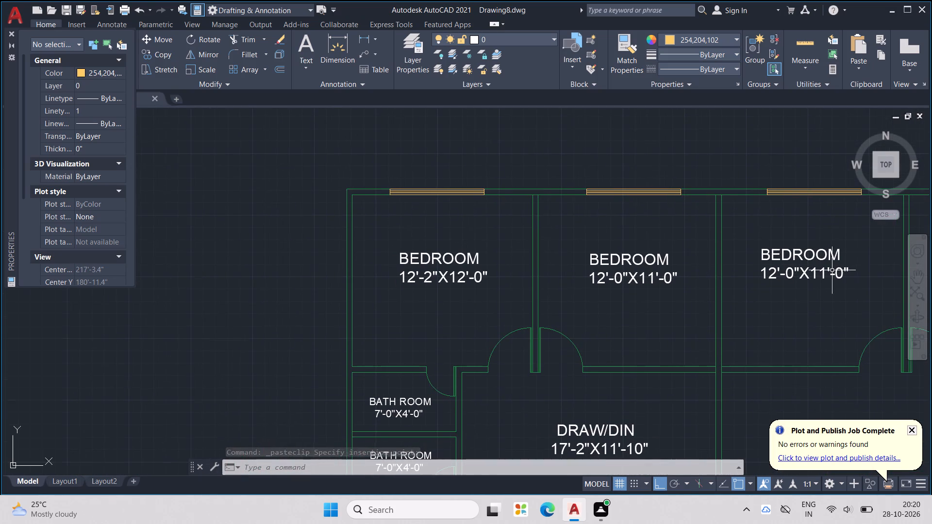
Paste a copy of the horizontal window into the empty space west of the floor plan, level with the upper bath rooms.
key("ctrl+v")
middle_click_drag(695, 345, 863, 284)
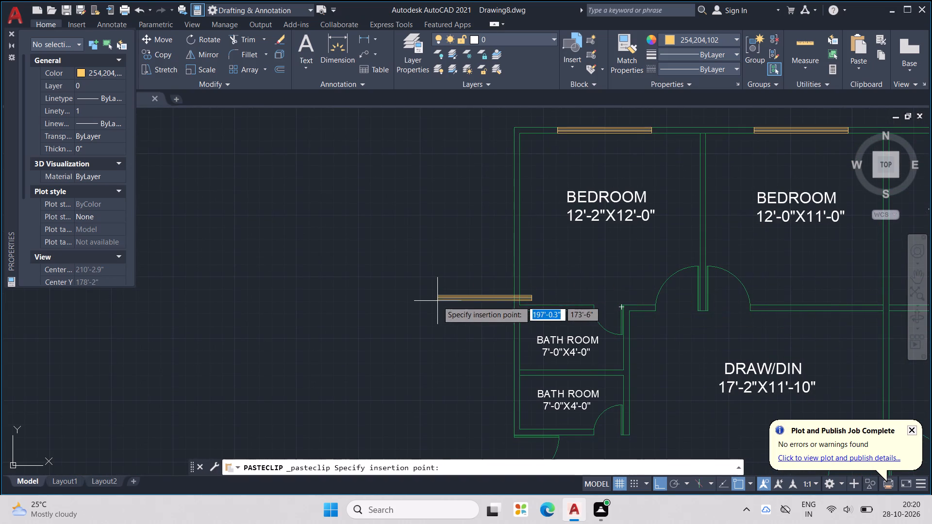
middle_click_drag(415, 312, 569, 311)
left_click(520, 313)
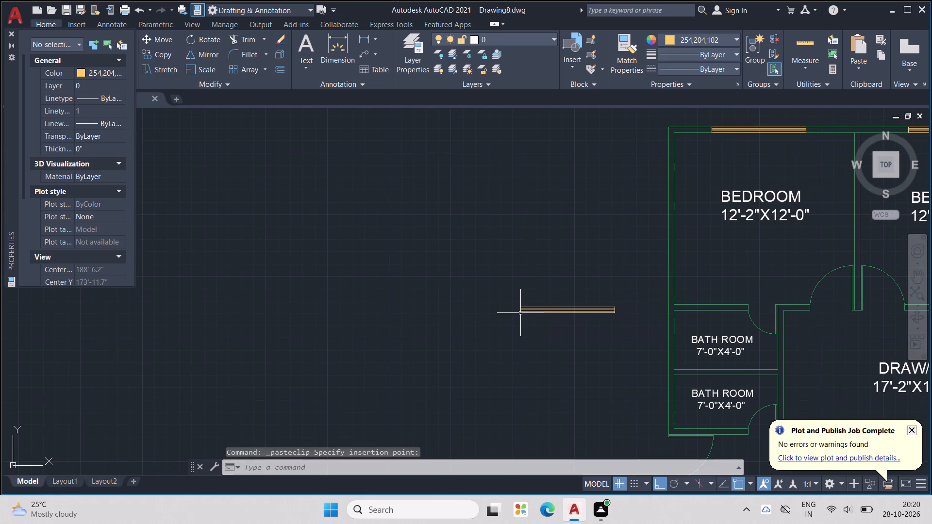
Rotate all lines of the loose window copy by 90° so it stands vertical.
left_click_drag(508, 295, 495, 360)
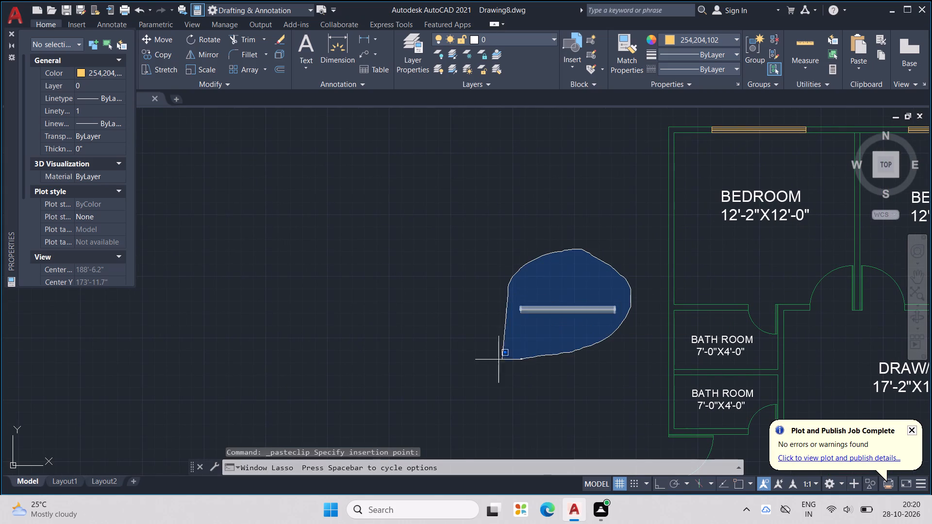
left_click_drag(495, 360, 434, 356)
key("r")
key("o")
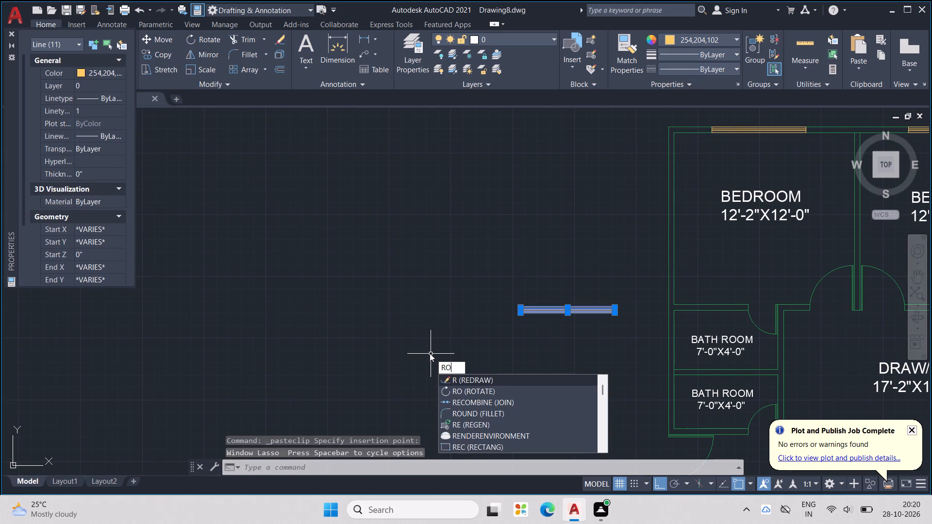
key("Return")
left_click(430, 353)
left_click(444, 258)
middle_click_drag(444, 258, 491, 304)
Copy the vertical window and paste it into the west outer wall of the leftmost 12'-2"X12'-0" bedroom.
left_click_drag(408, 217, 396, 353)
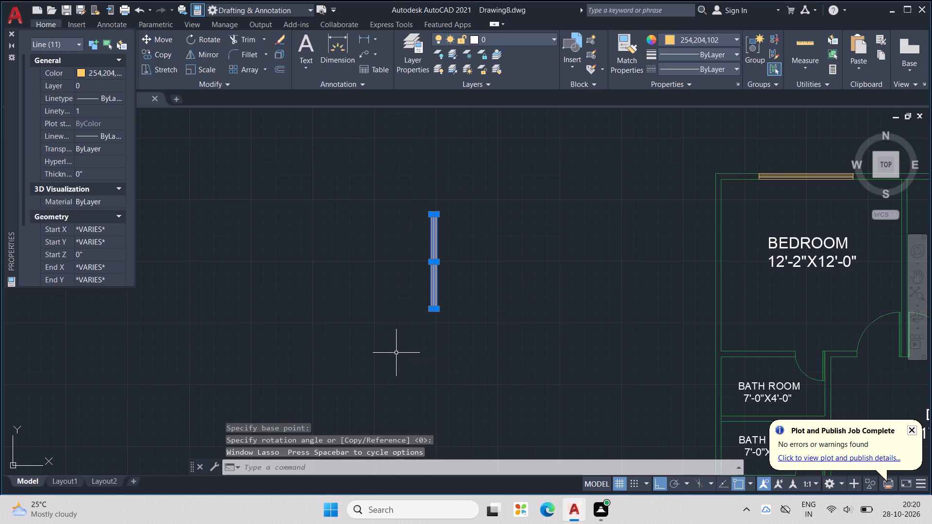
key("ctrl+c")
key("ctrl+v")
middle_click_drag(717, 337, 617, 400)
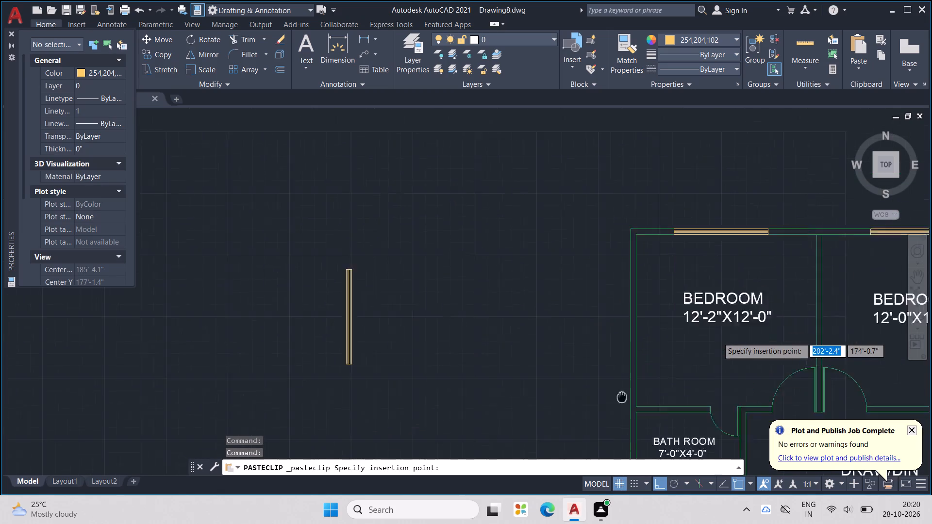
middle_click_drag(617, 400, 584, 417)
left_click(583, 385)
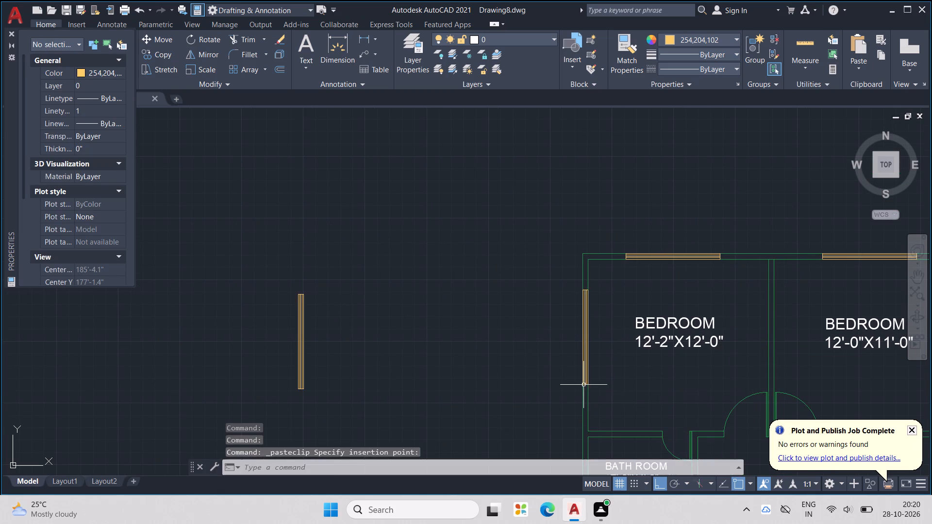
Paste the vertical window into the east outer wall of the rightmost 12'-2"X12'-0" bedroom.
scroll(626, 364, "down", 3)
middle_click_drag(673, 361, 589, 338)
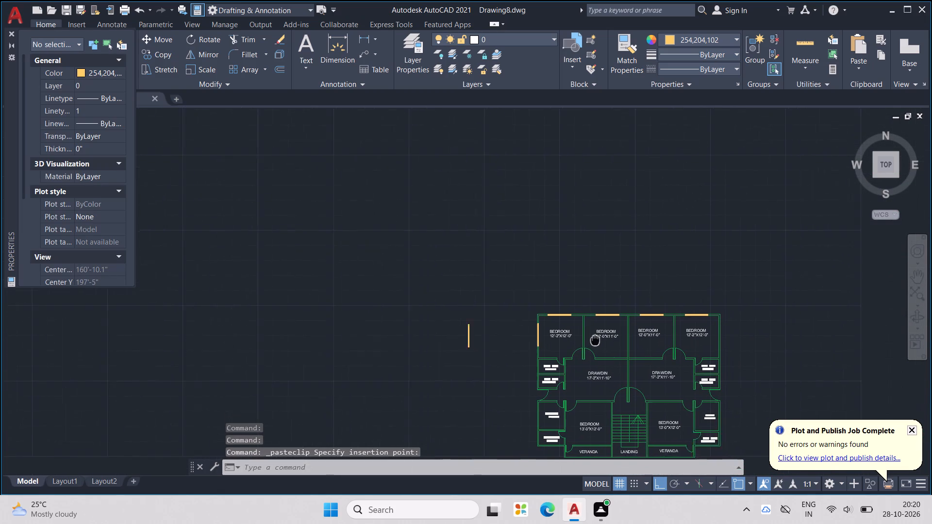
middle_click_drag(589, 338, 569, 338)
key("ctrl+v")
scroll(730, 346, "up", 1)
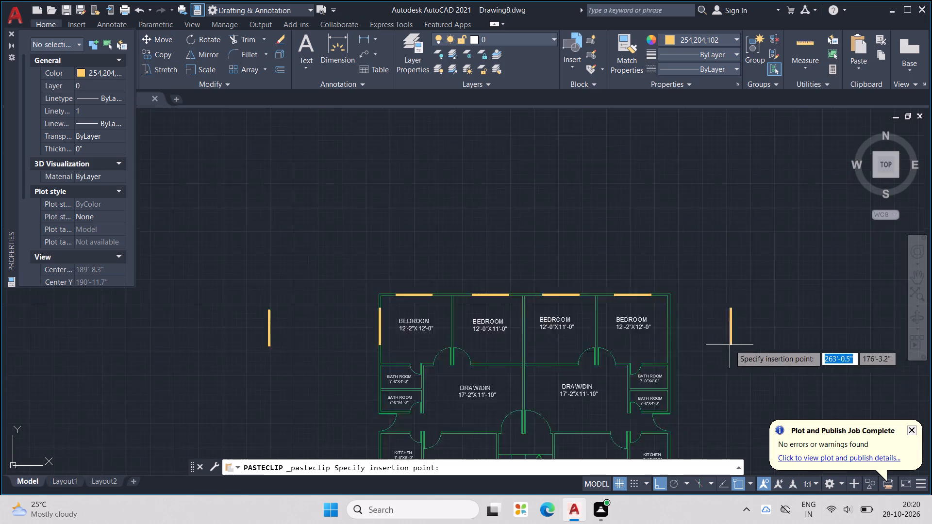
scroll(730, 345, "up", 1)
left_click(629, 347)
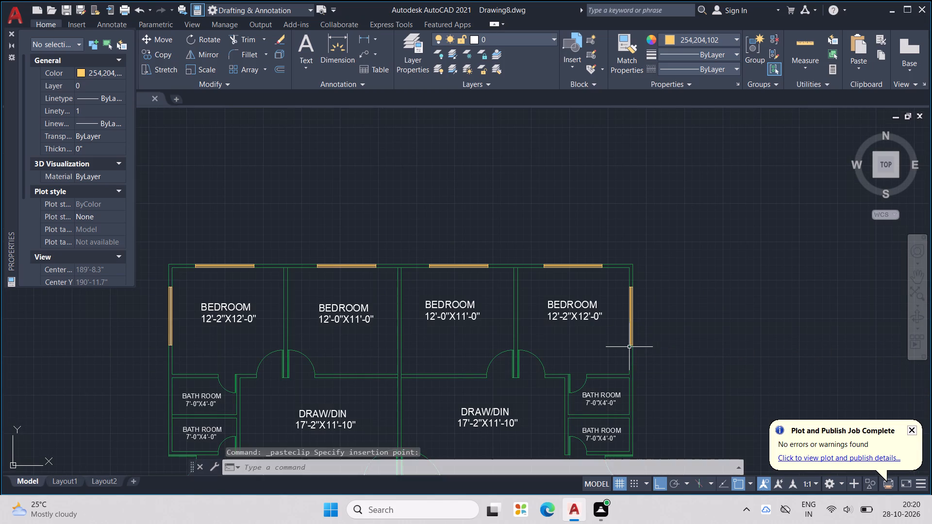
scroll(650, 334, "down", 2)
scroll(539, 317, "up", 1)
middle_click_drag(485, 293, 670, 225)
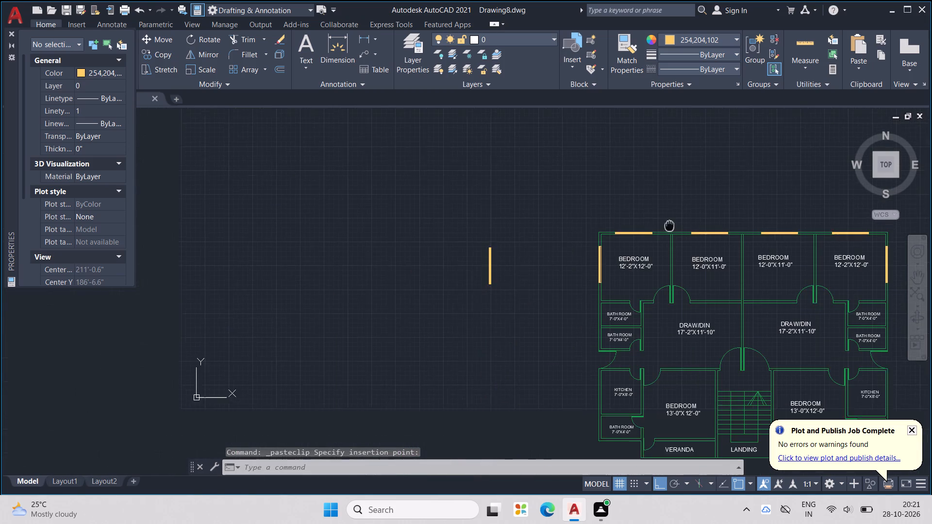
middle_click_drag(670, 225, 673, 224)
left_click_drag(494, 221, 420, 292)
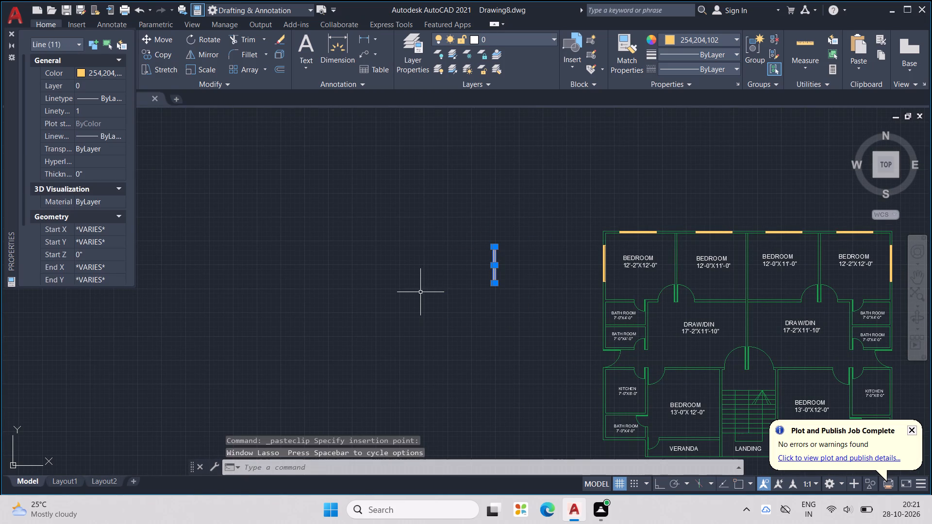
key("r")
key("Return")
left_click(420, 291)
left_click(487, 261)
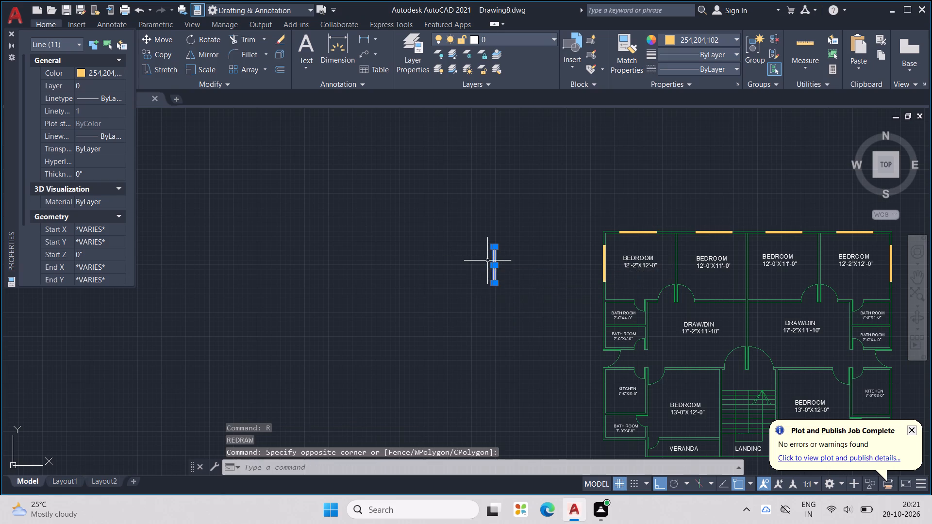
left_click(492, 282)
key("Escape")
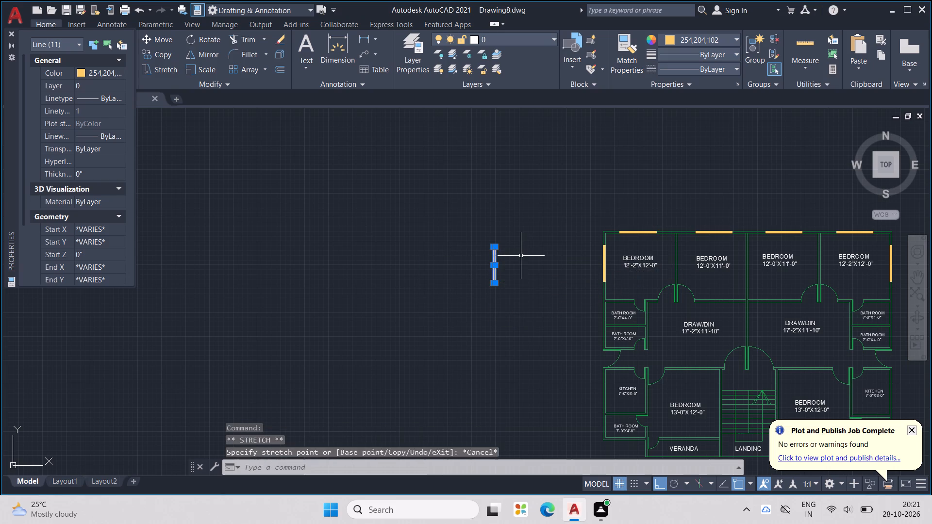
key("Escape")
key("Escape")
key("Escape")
Rotate the loose vertical window beside the plan by 90° to lie horizontal.
left_click_drag(517, 238, 535, 358)
type("RO")
key("Return")
left_click_drag(536, 357, 536, 350)
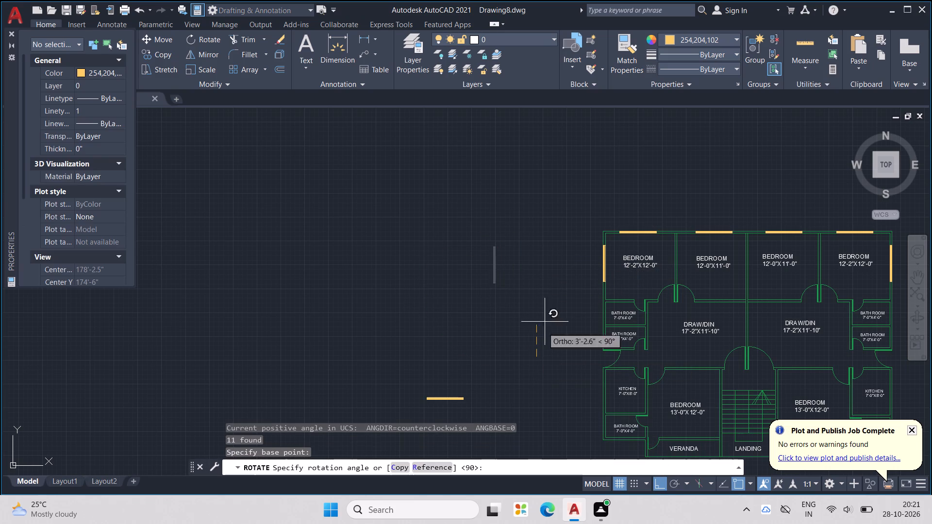
left_click(558, 265)
Copy the loose horizontal window and paste it into the wall between the left 13'-0"X12'-0" bedroom and its veranda.
middle_click_drag(520, 324, 540, 279)
left_click_drag(540, 279, 438, 316)
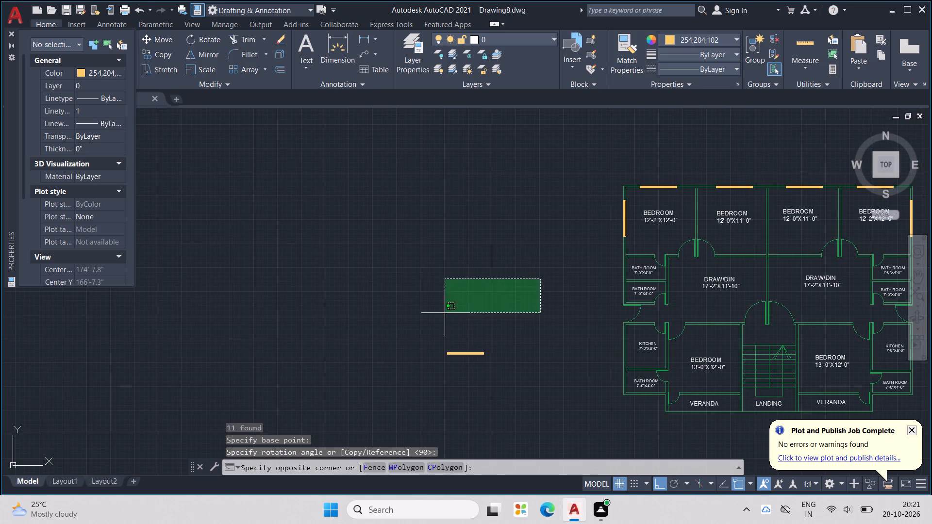
left_click_drag(438, 316, 539, 403)
key("ctrl+c")
key("ctrl+v")
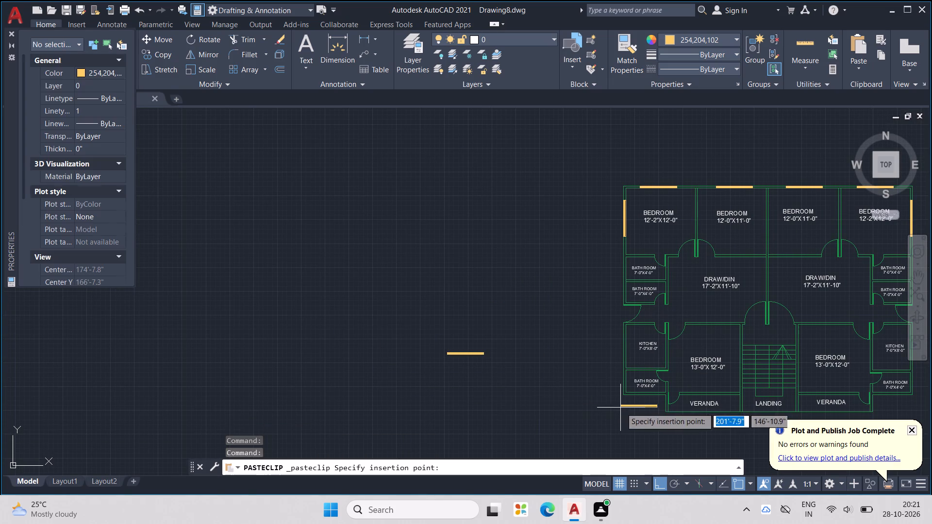
middle_click_drag(622, 408, 508, 337)
scroll(610, 319, "up", 2)
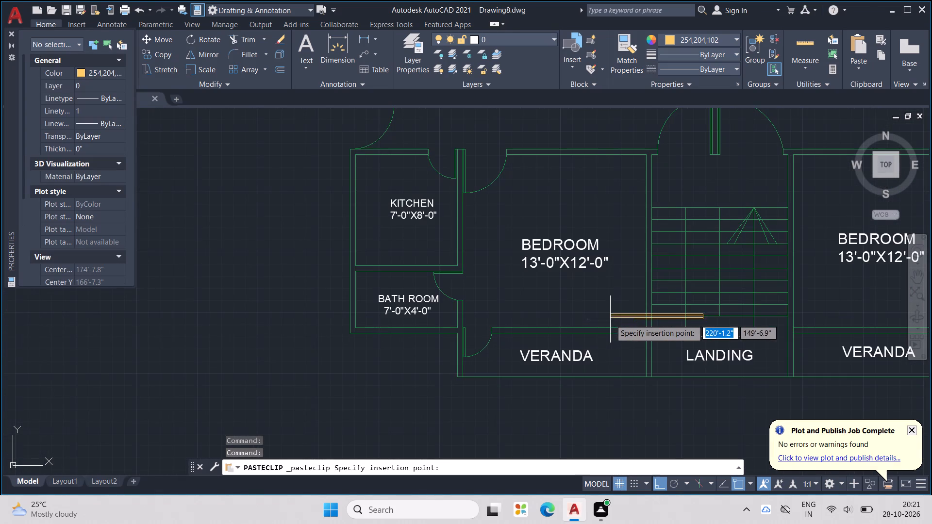
scroll(559, 332, "up", 2)
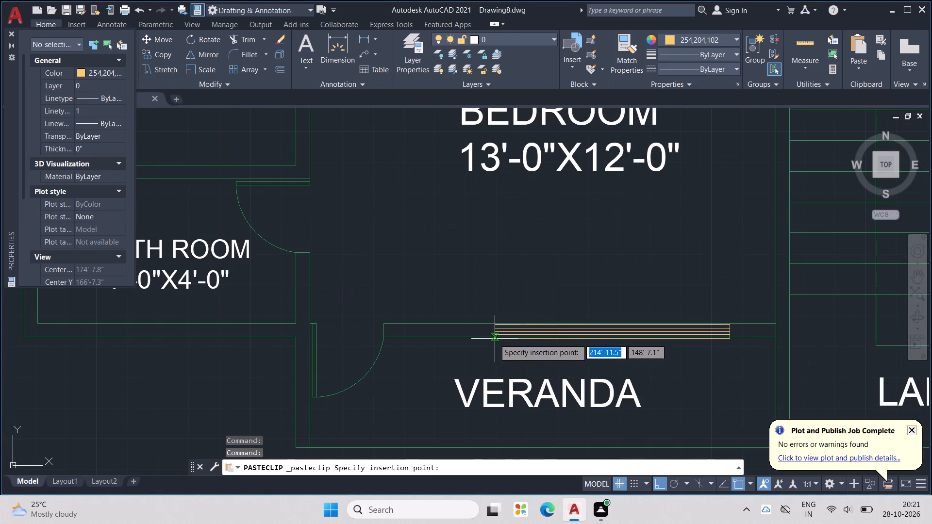
left_click(468, 339)
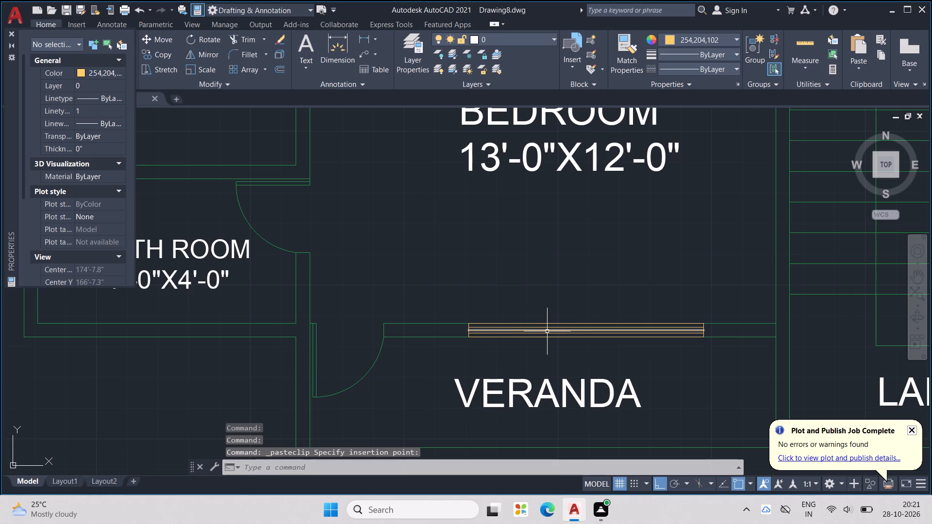
Paste the horizontal window into the wall between the right 13'-0"X12'-0" bedroom and its veranda.
key("ctrl+v")
middle_click_drag(578, 334, 419, 334)
scroll(419, 334, "down", 3)
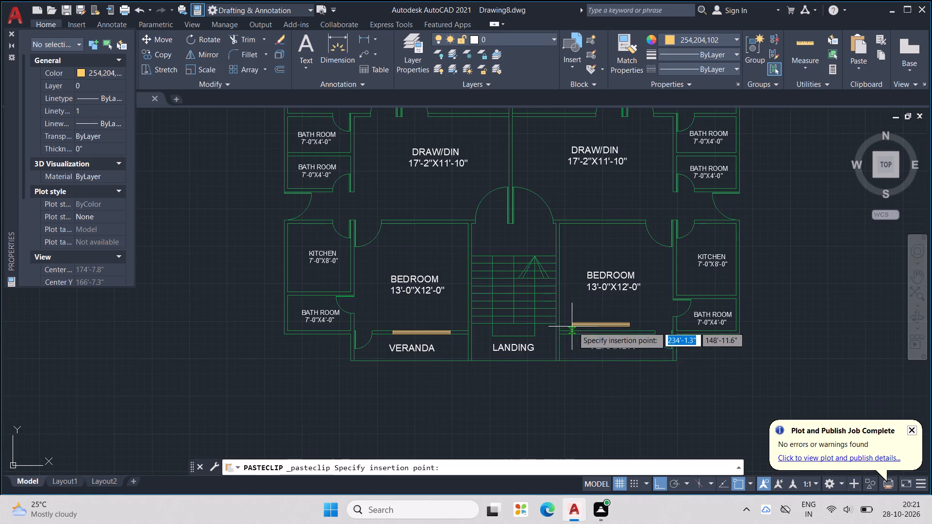
scroll(591, 326, "up", 2)
left_click(566, 345)
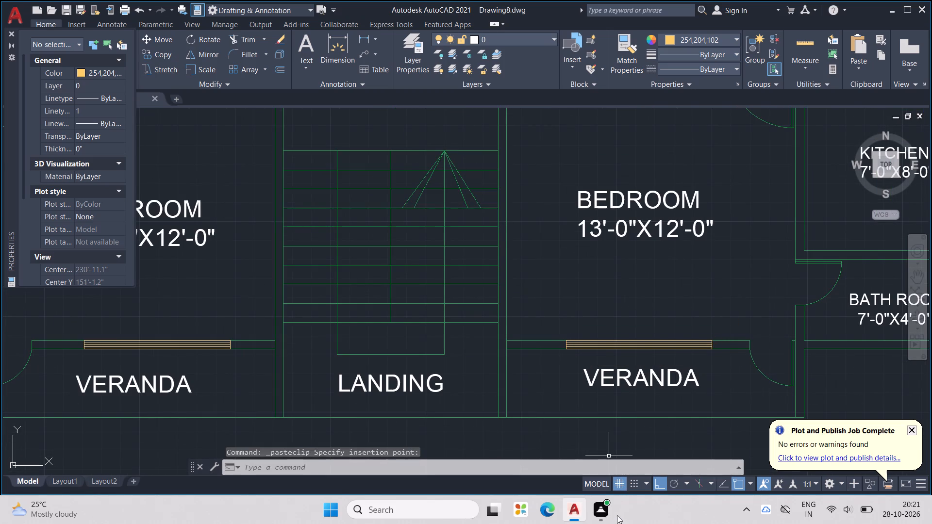
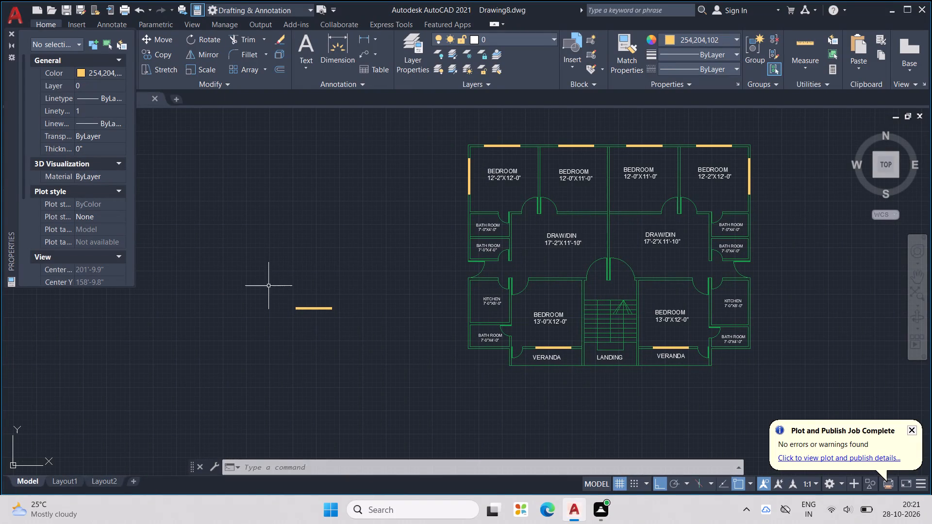
Rotate the loose horizontal window beside the plan by 90° so it stands vertical.
left_click_drag(268, 284, 383, 269)
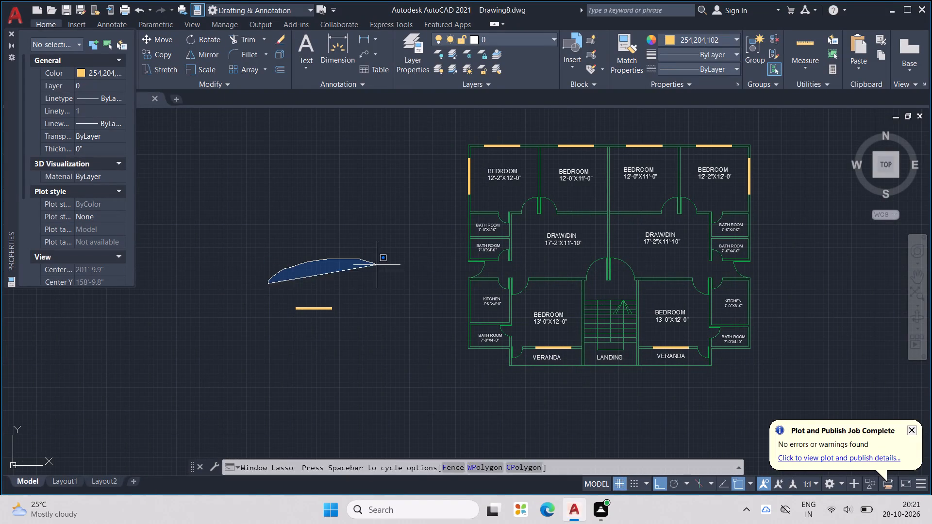
left_click_drag(383, 269, 277, 372)
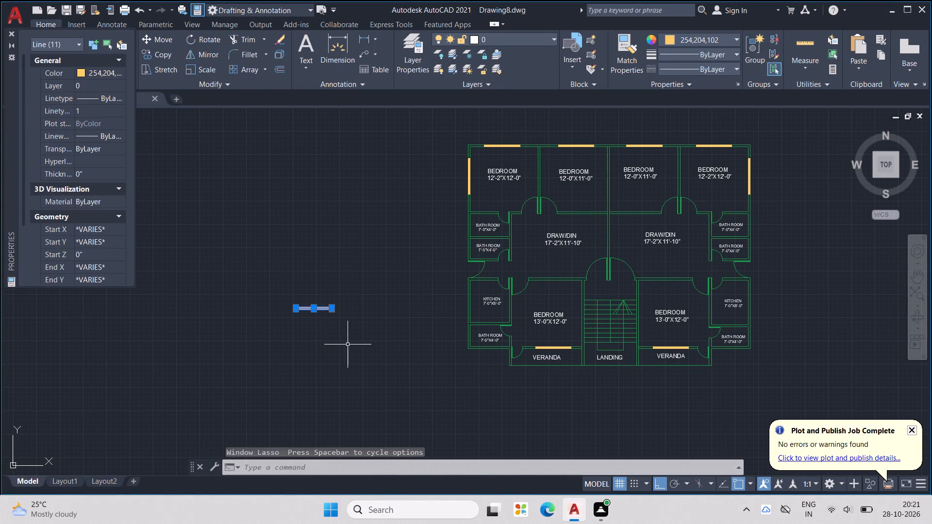
type("RO")
key("Return")
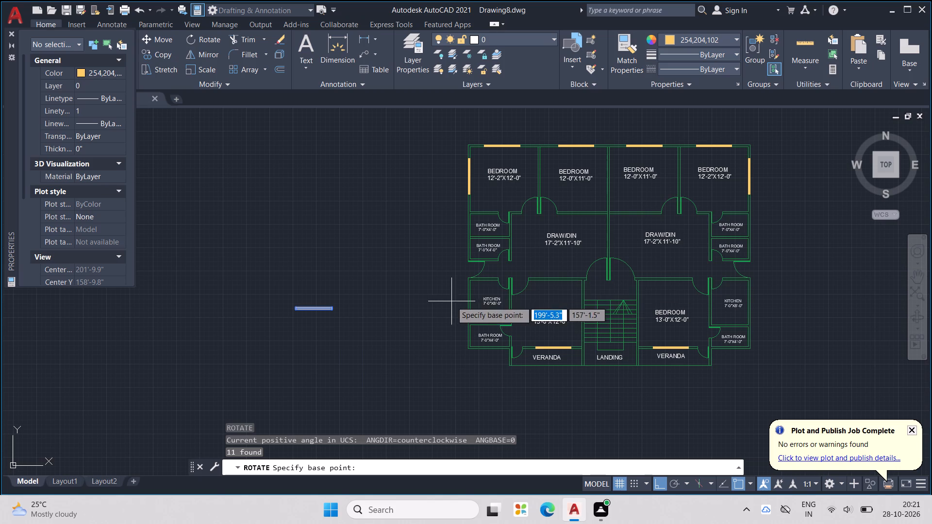
key("Return")
left_click(371, 310)
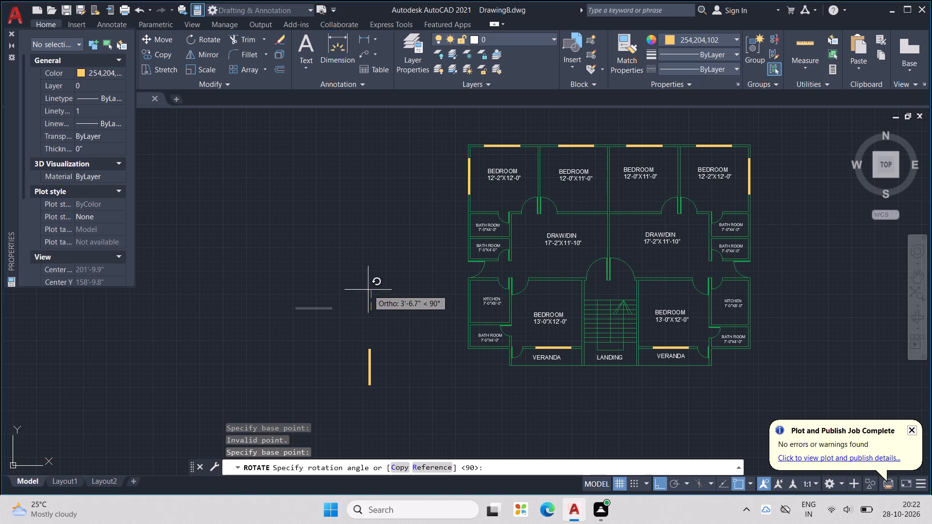
left_click(365, 270)
Copy the loose vertical window and paste it into the west outer wall beside the upper left bathroom.
left_click_drag(357, 303, 382, 400)
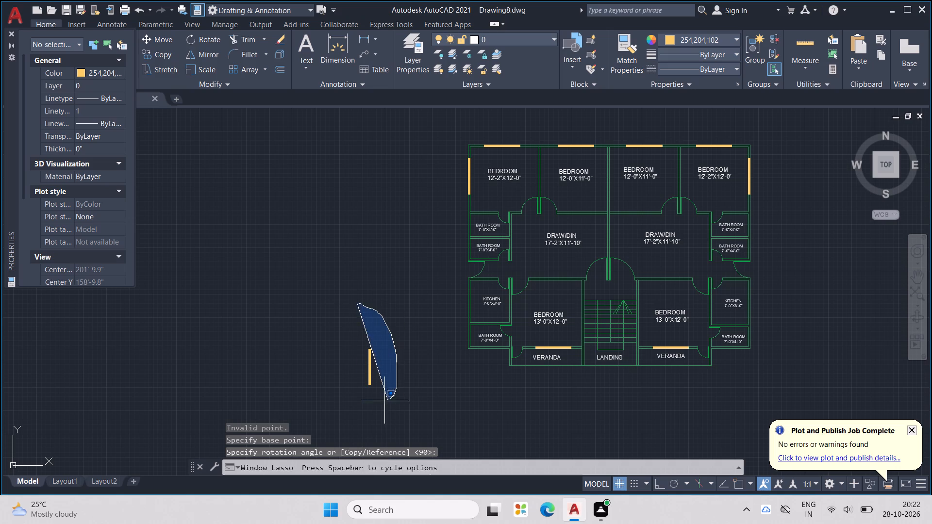
left_click_drag(382, 400, 312, 386)
key("ctrl+c")
key("ctrl+v")
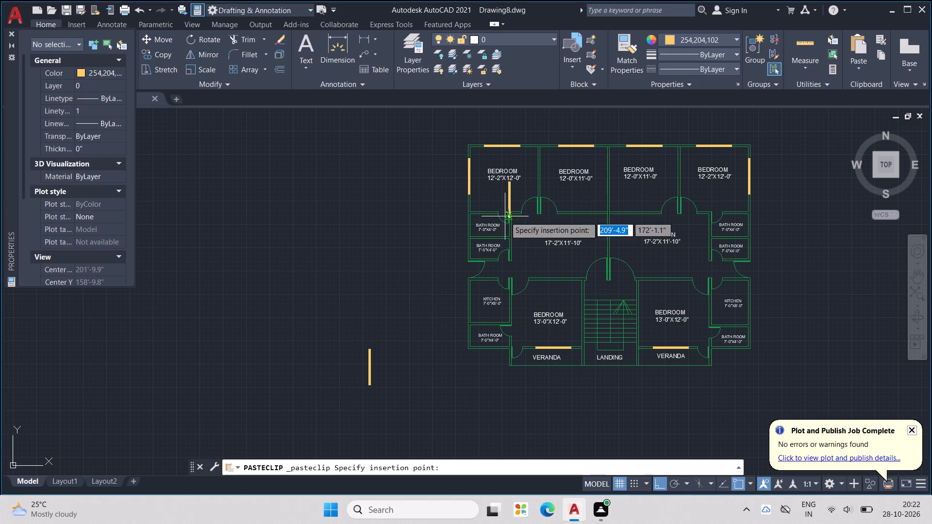
scroll(493, 228, "up", 4)
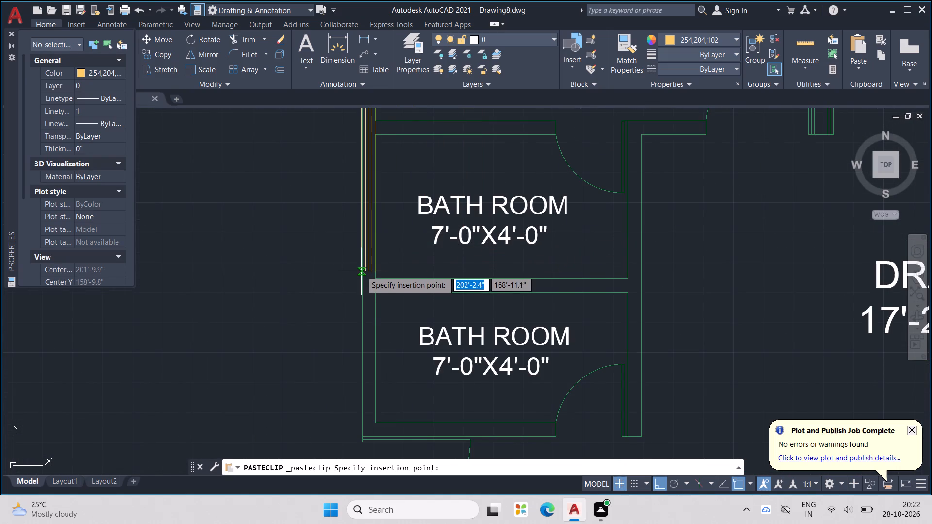
left_click(362, 275)
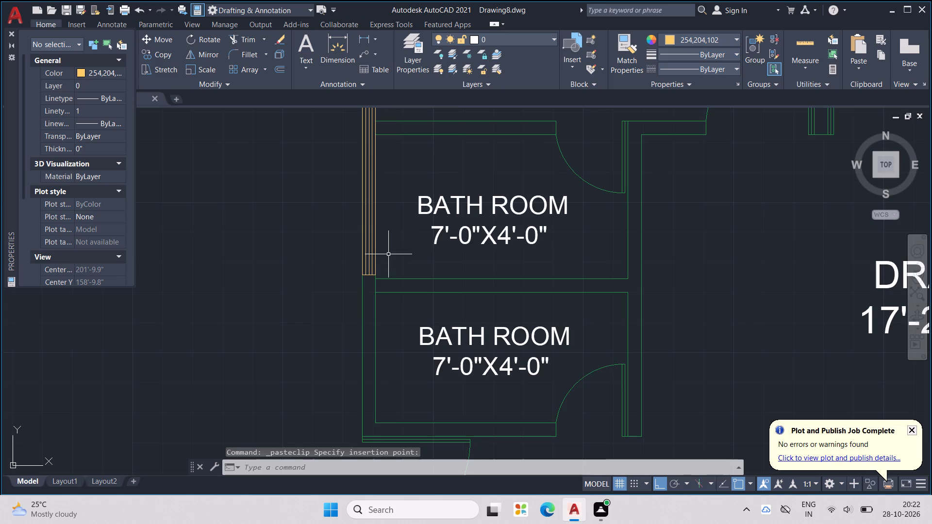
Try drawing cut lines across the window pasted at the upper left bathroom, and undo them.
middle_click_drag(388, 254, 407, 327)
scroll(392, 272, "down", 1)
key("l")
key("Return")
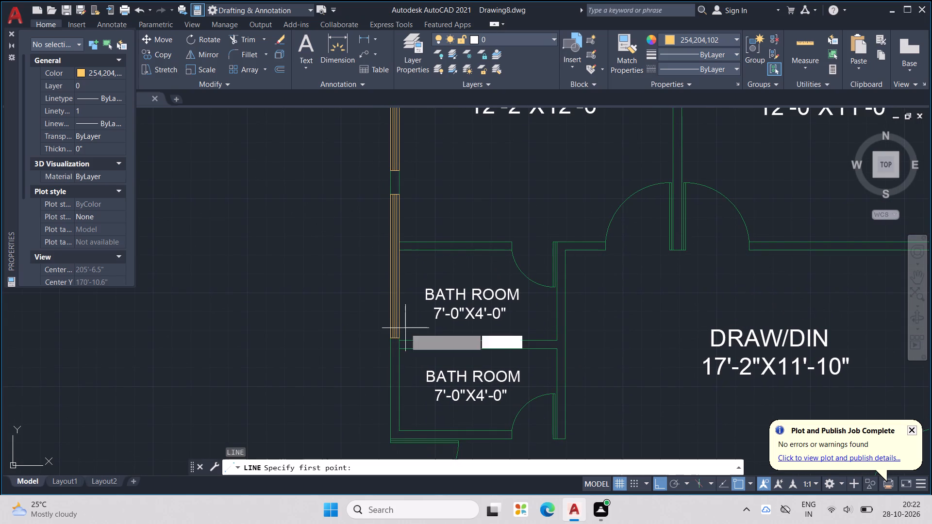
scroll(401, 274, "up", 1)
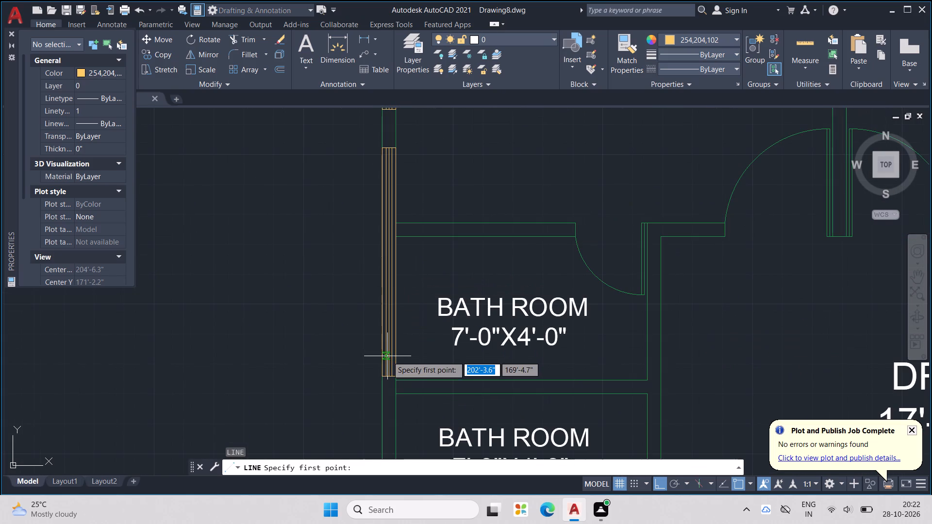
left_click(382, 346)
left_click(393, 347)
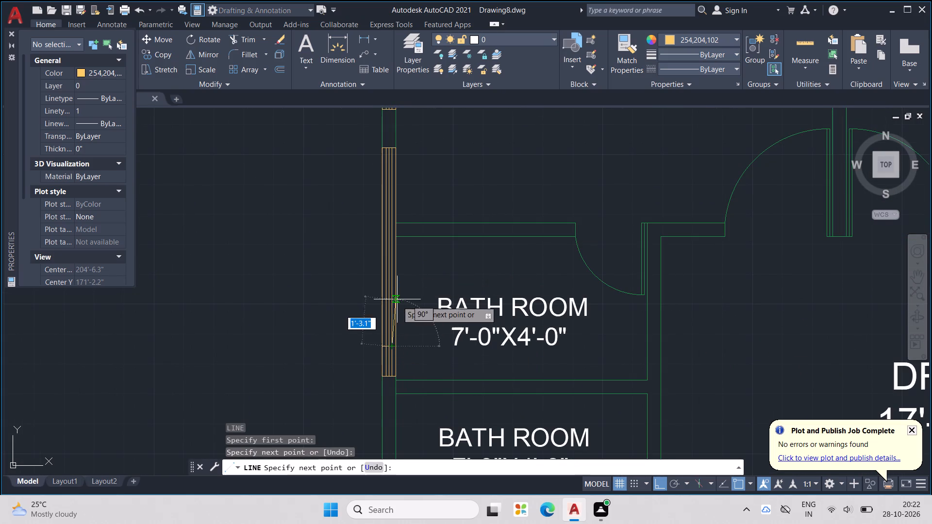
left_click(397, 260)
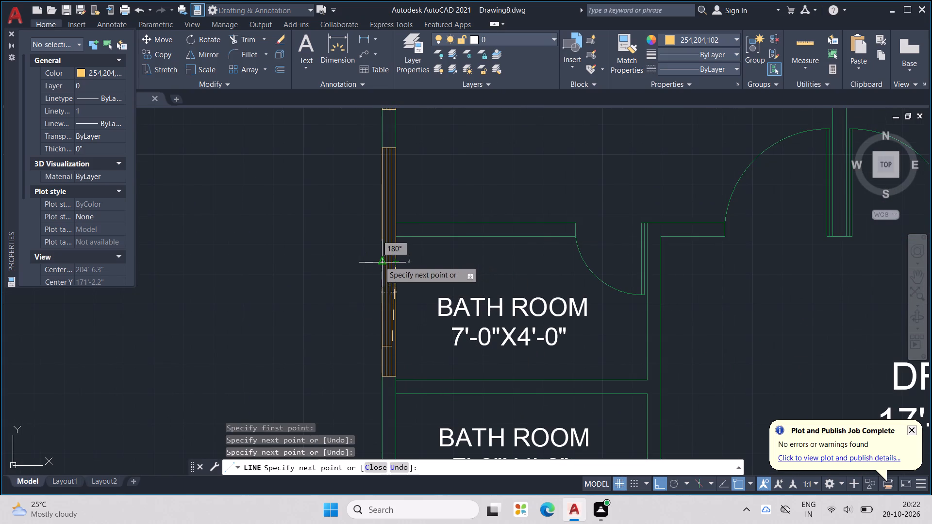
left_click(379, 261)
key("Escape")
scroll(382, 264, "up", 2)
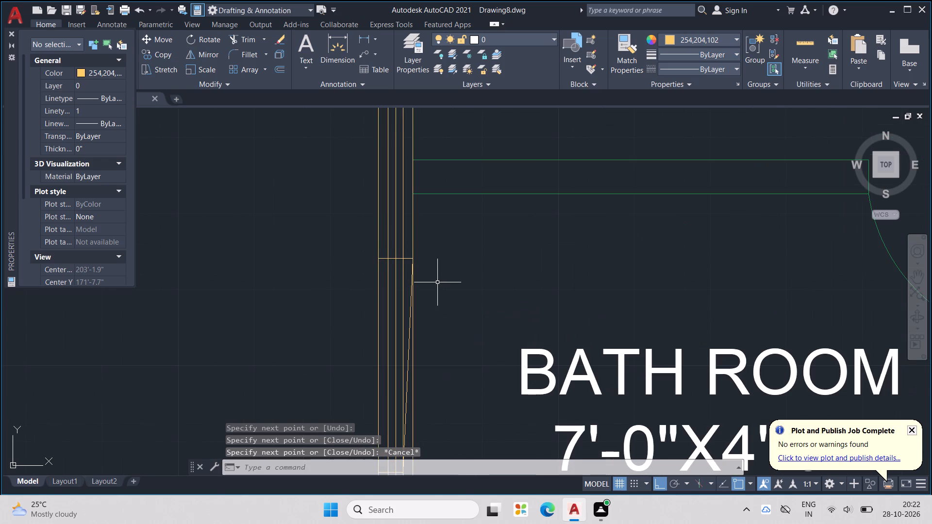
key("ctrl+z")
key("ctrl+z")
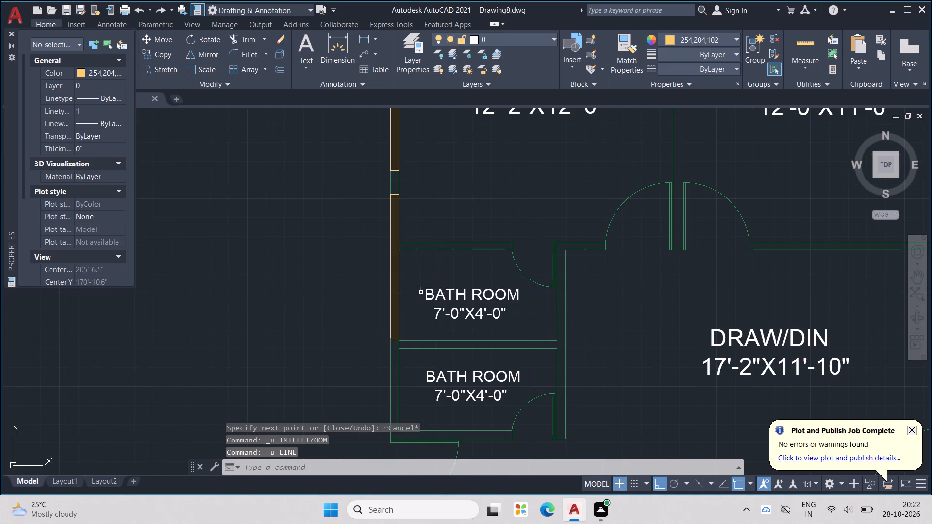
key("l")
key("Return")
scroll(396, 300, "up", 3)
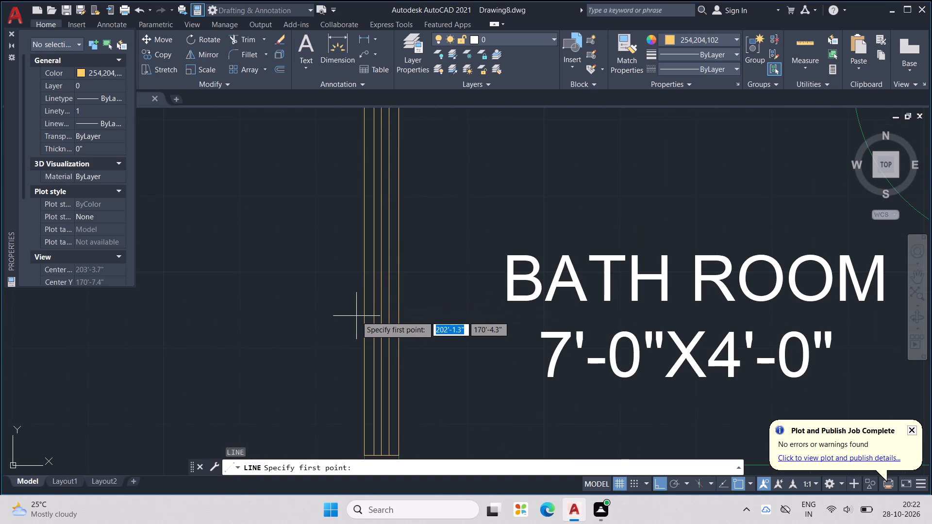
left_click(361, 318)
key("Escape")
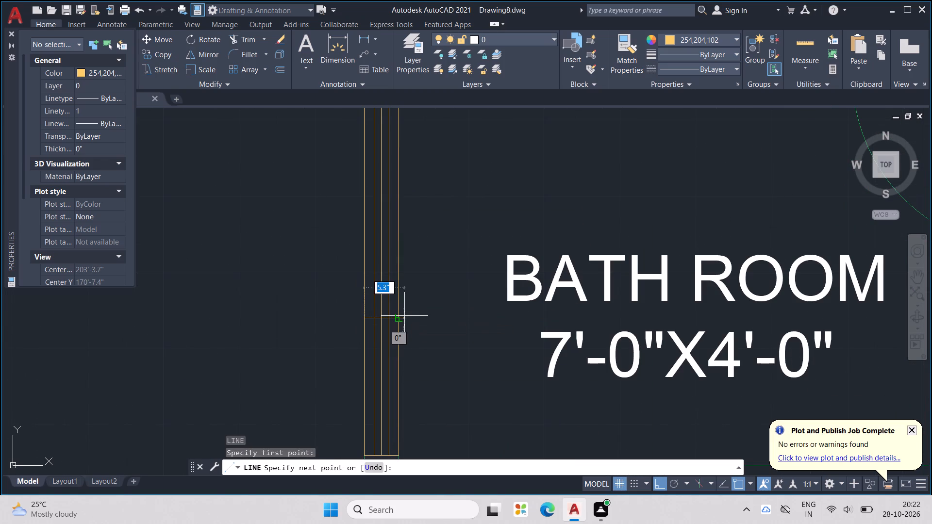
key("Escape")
Draw lower and upper lines across the upper left bathroom's pasted window, joined along its inner face, to mark a shorter window.
key("l")
key("Return")
scroll(405, 315, "down", 1)
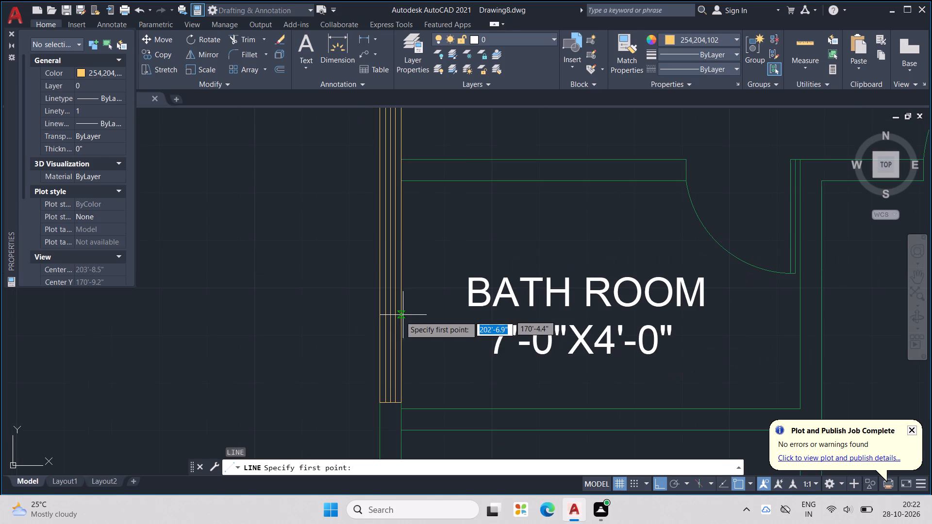
scroll(384, 369, "up", 1)
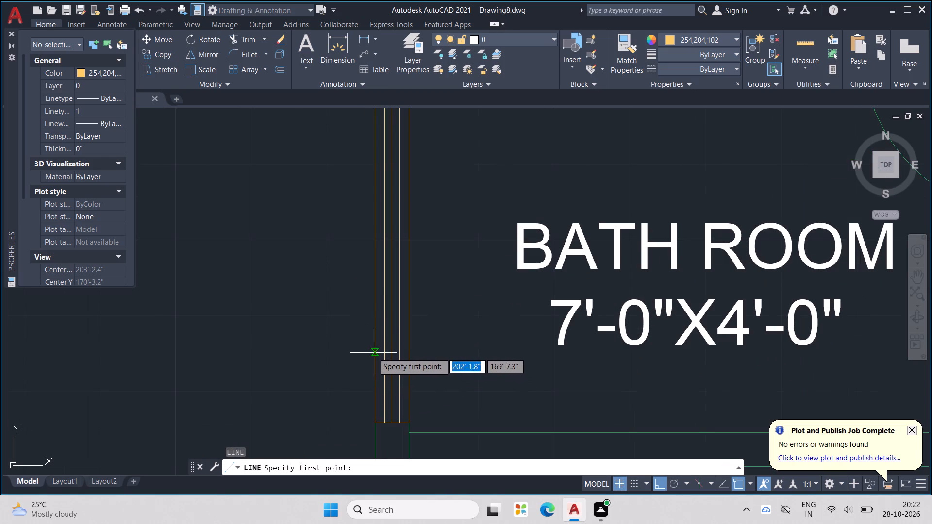
left_click(373, 353)
left_click(409, 356)
middle_click_drag(426, 255, 432, 303)
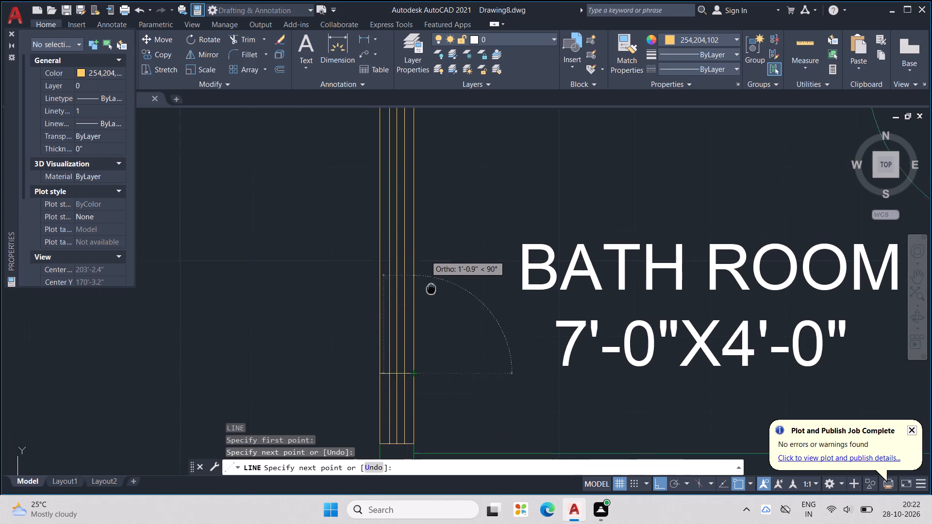
middle_click_drag(432, 303, 440, 388)
left_click(426, 284)
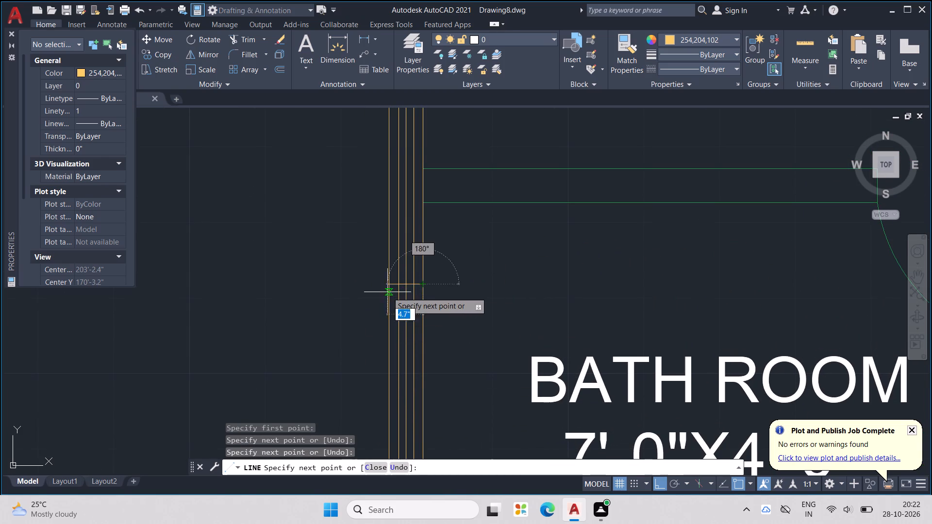
left_click(387, 292)
key("ctrl+z")
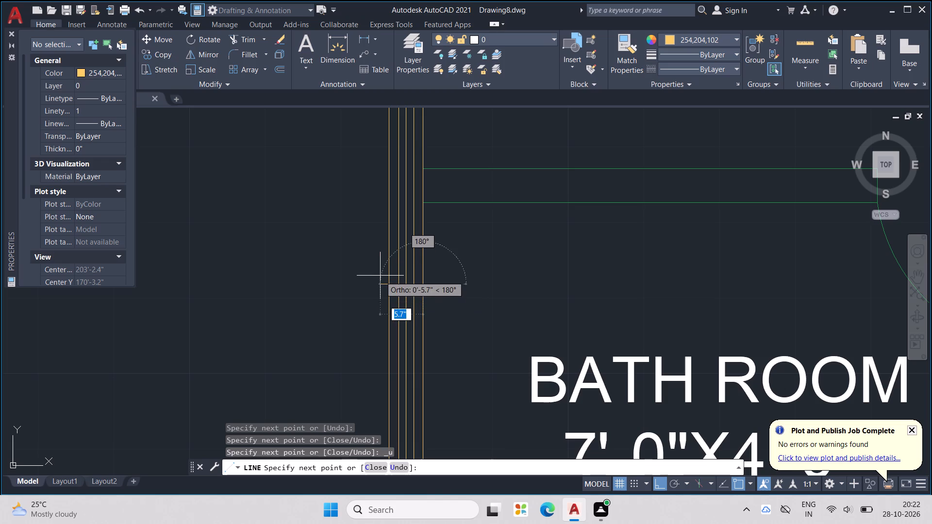
left_click(385, 284)
key("Escape")
key("Escape")
key("Escape")
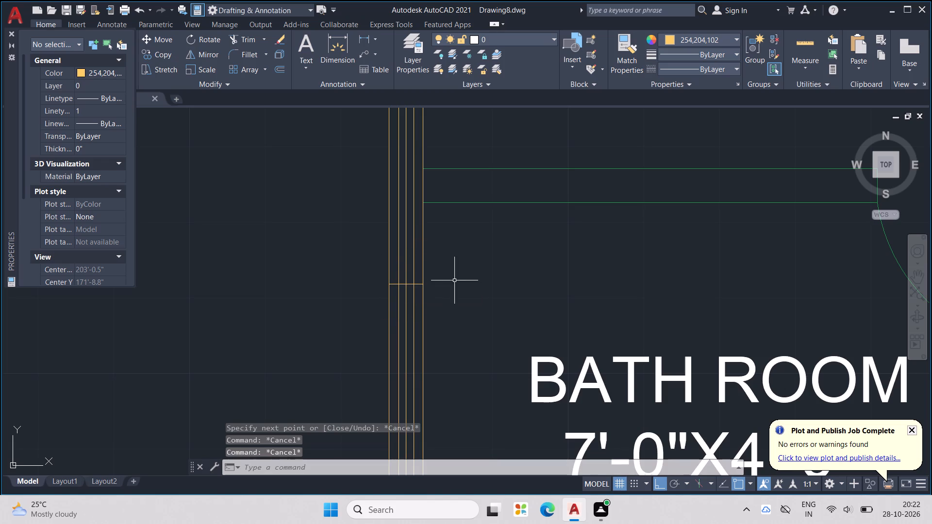
Trim the pasted window's vertical lines above the upper cross line at the upper left bathroom.
type("TR")
key("Return")
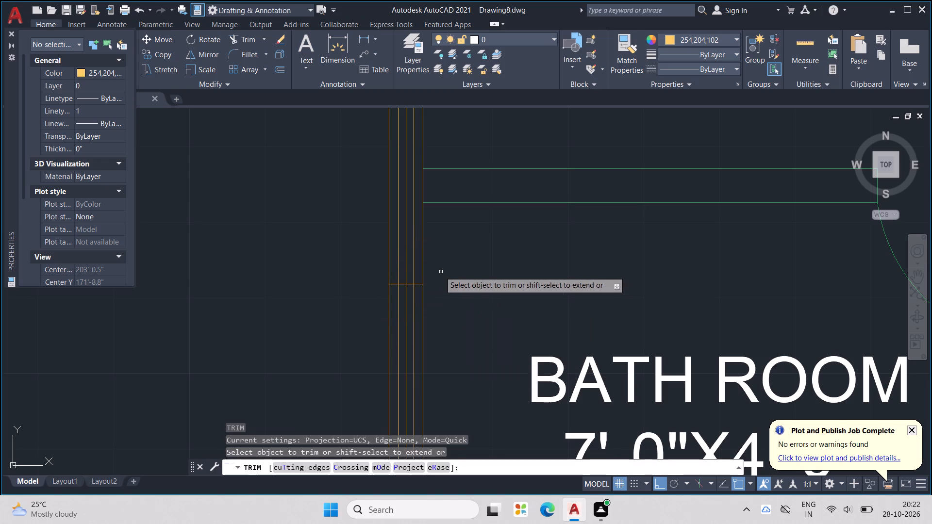
scroll(421, 262, "up", 1)
left_click_drag(421, 262, 394, 265)
left_click_drag(391, 264, 400, 268)
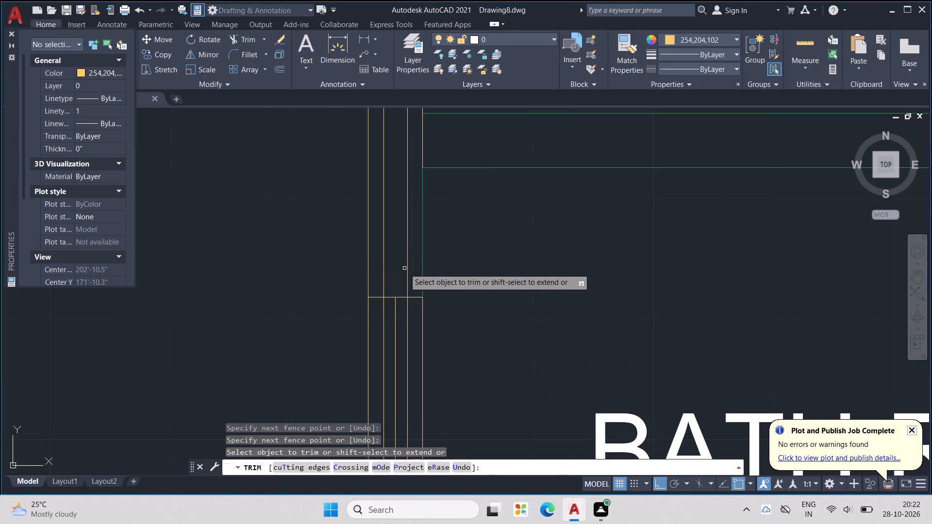
left_click(406, 268)
left_click_drag(400, 269, 381, 268)
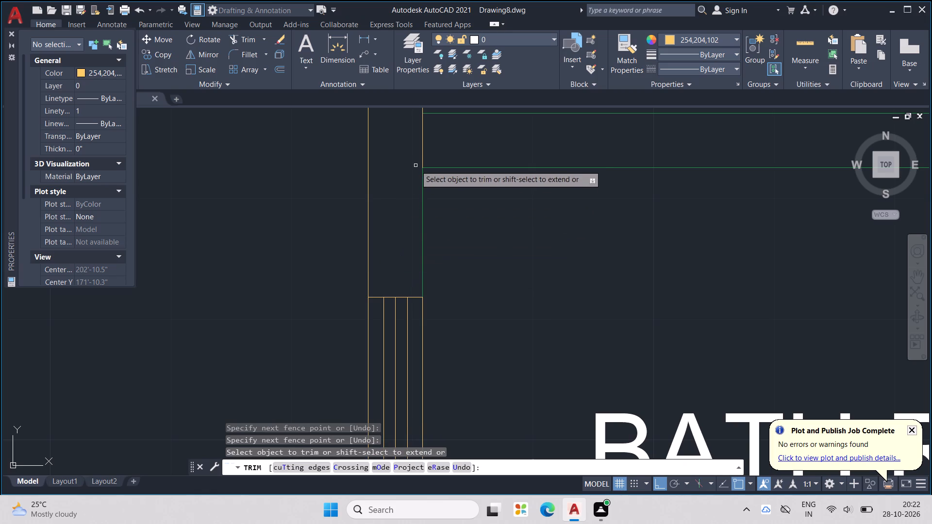
left_click(423, 155)
middle_click_drag(427, 140, 435, 230)
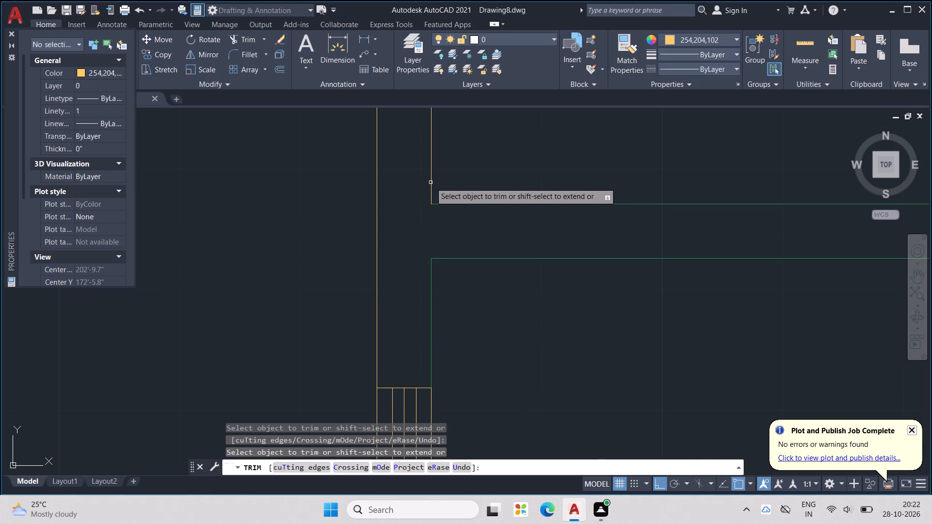
left_click(431, 182)
left_click_drag(382, 238, 366, 244)
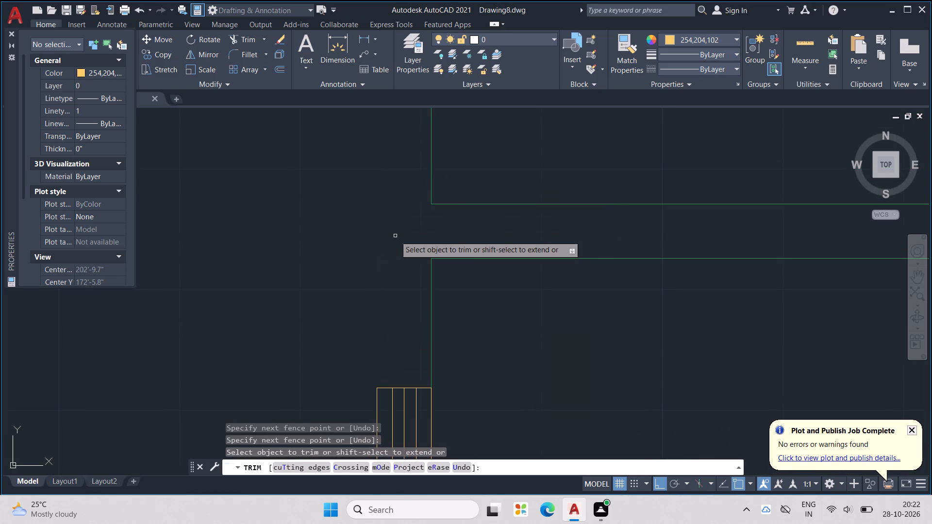
key("ctrl+z")
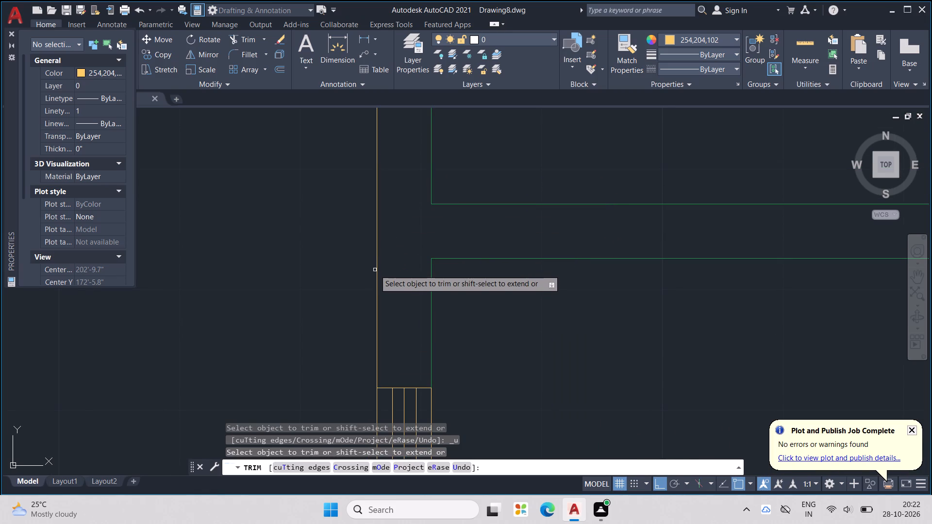
left_click(377, 274)
Remove the pasted window's leftover top end line from the west wall just below the bedroom window.
scroll(389, 273, "down", 2)
middle_click_drag(396, 302, 405, 225)
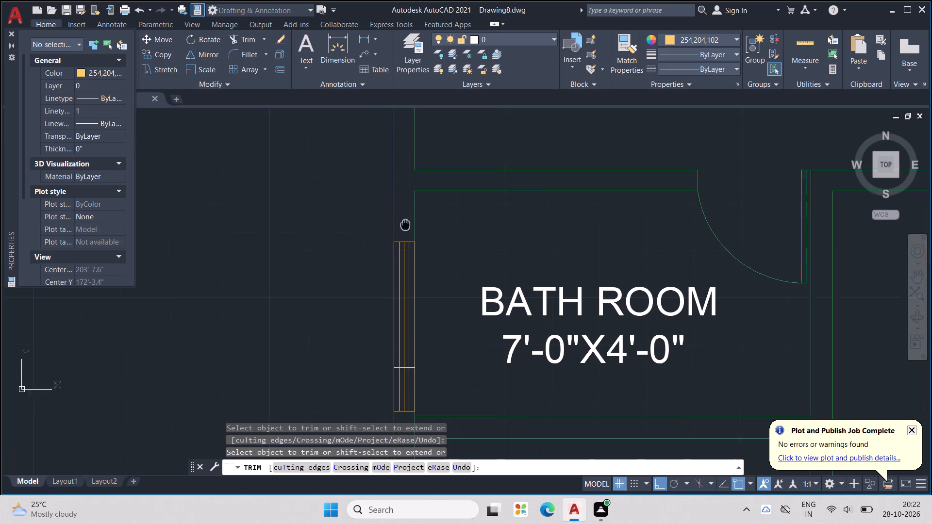
middle_click_drag(405, 225, 408, 218)
scroll(432, 311, "down", 2)
scroll(421, 201, "up", 1)
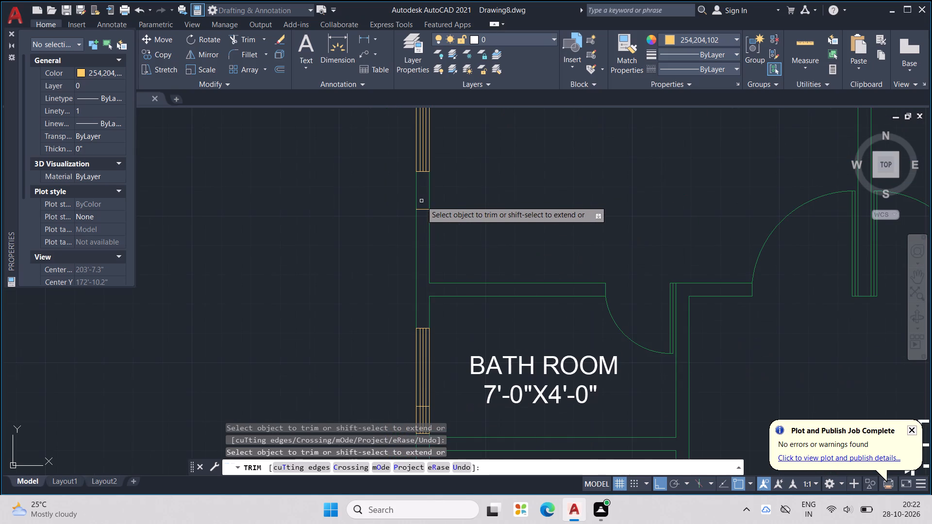
left_click_drag(421, 202, 421, 219)
left_click(425, 209)
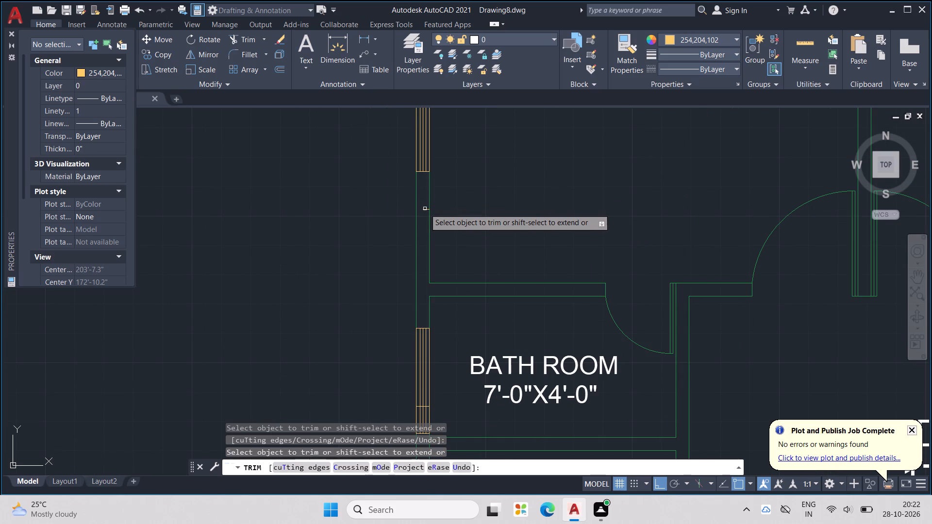
left_click(425, 209)
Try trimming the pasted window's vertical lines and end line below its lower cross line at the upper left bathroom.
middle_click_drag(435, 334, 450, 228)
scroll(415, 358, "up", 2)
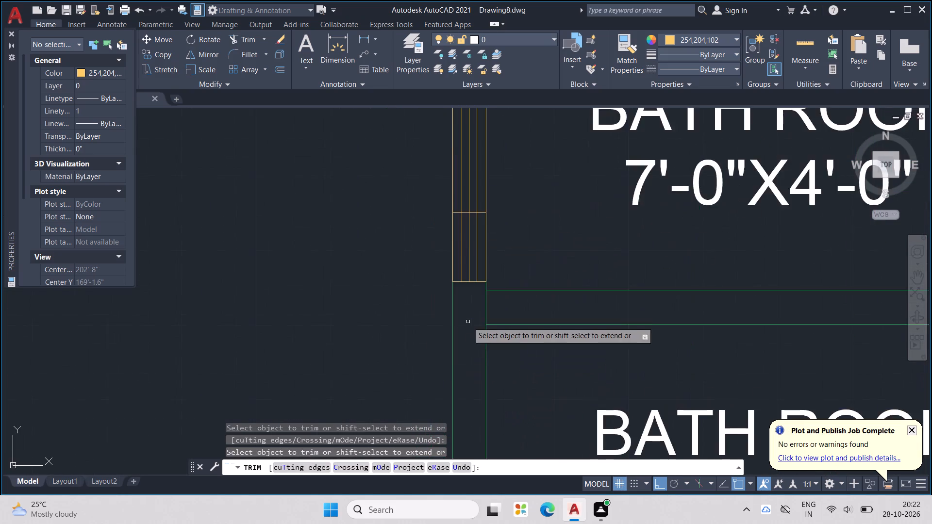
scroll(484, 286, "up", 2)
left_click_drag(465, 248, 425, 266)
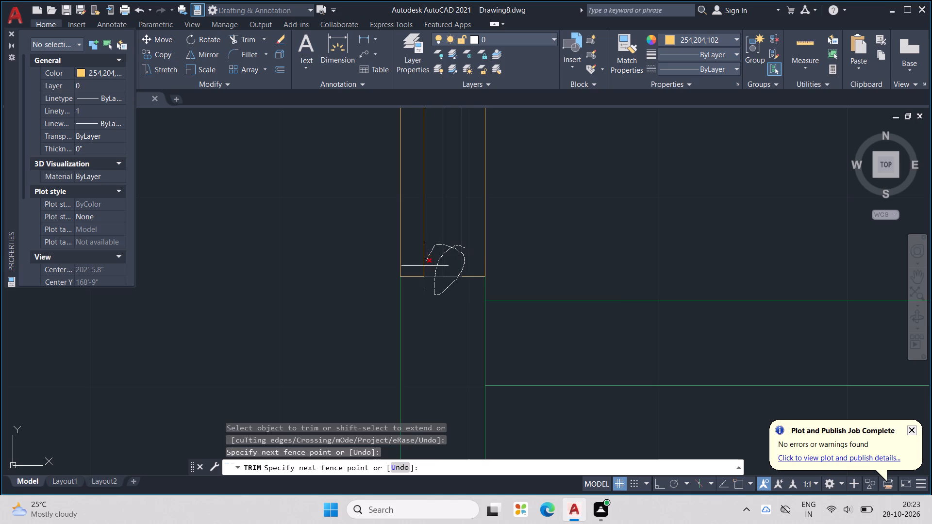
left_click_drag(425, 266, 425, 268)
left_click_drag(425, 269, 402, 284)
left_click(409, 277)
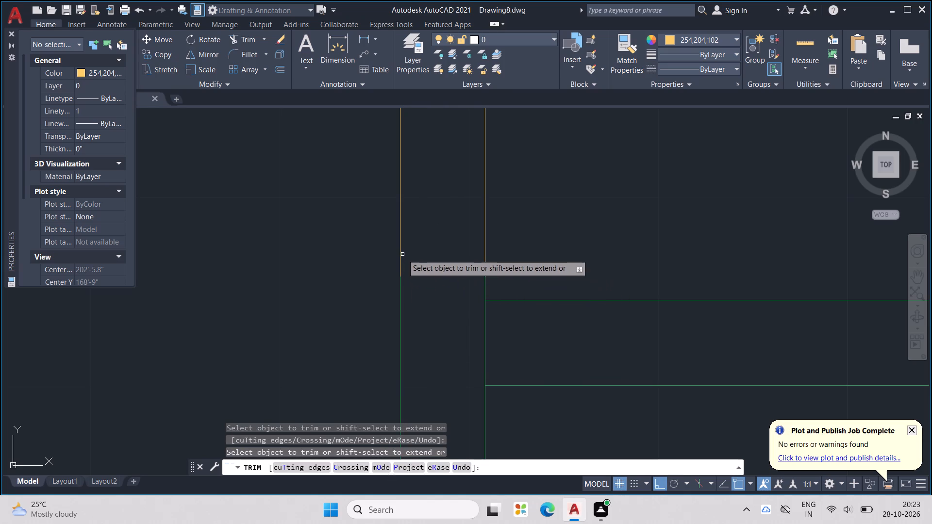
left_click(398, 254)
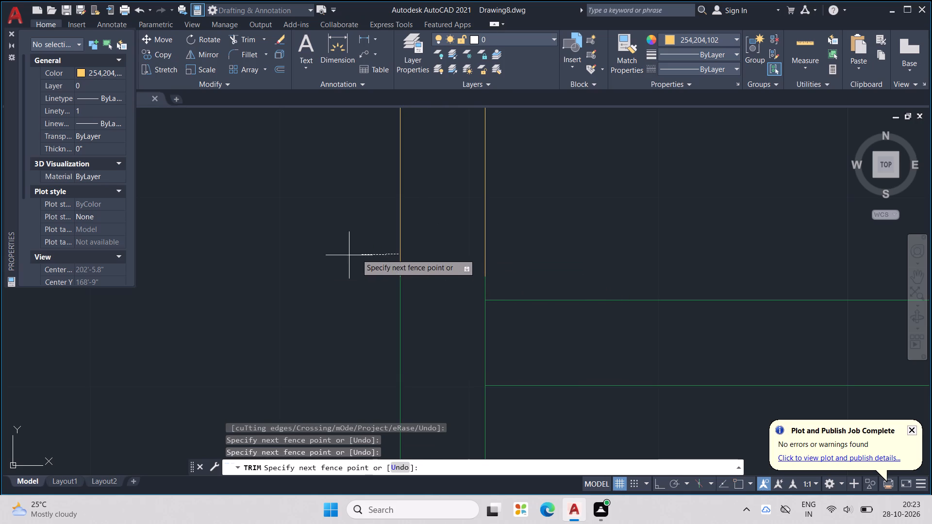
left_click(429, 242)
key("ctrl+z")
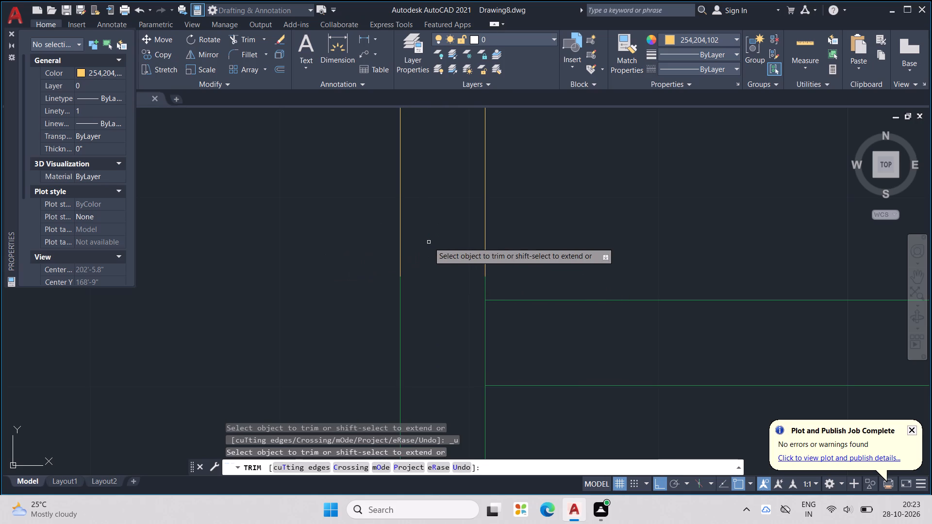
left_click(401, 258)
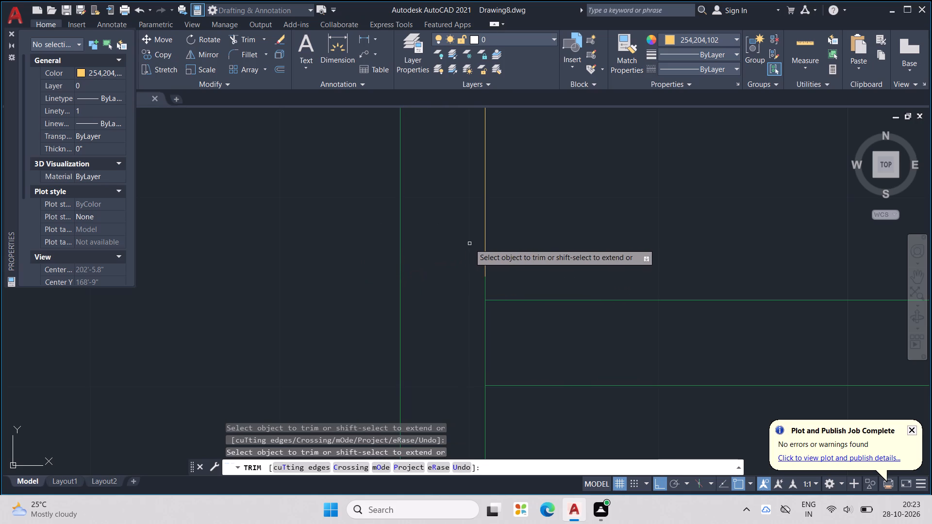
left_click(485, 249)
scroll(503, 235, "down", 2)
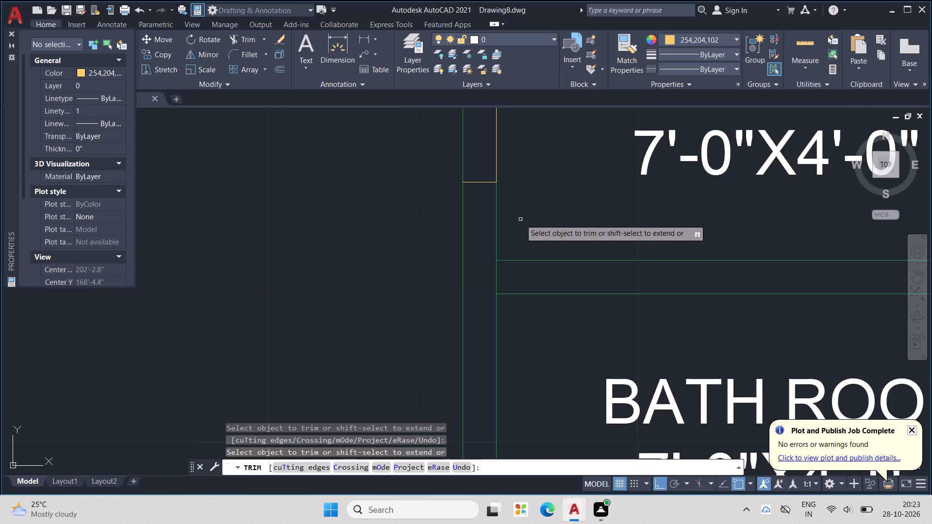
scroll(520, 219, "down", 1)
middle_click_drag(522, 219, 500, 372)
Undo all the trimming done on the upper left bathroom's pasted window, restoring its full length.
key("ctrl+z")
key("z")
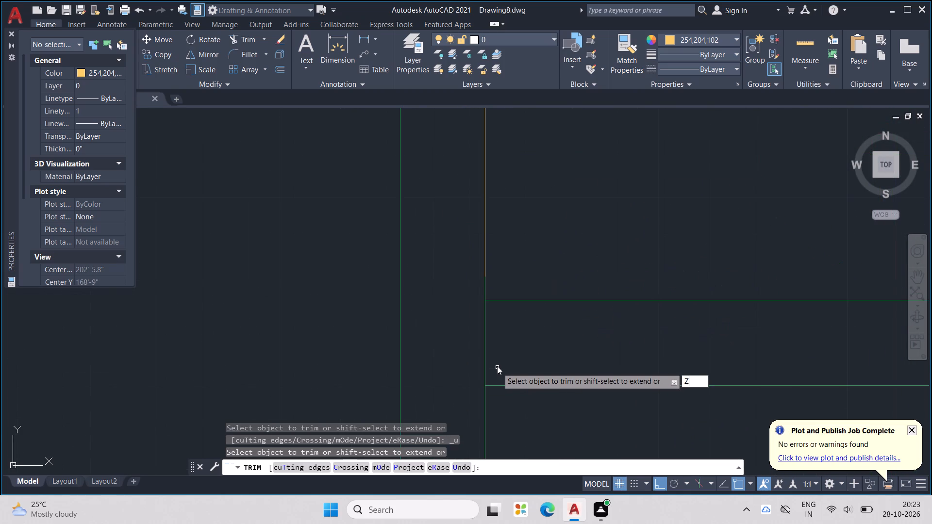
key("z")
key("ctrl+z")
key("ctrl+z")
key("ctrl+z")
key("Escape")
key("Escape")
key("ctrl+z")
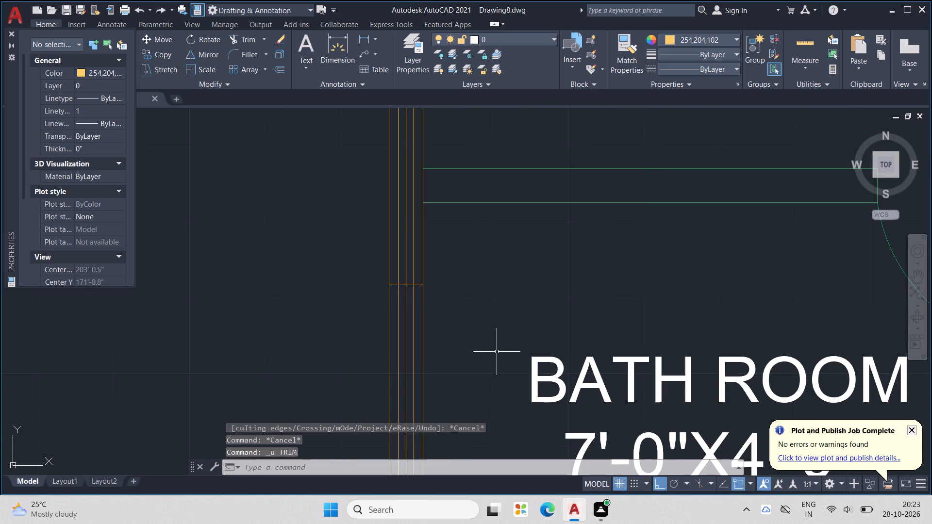
Trim the pasted window's inner and outer vertical lines above the upper cross line at the upper left bathroom.
scroll(493, 338, "down", 3)
key("t")
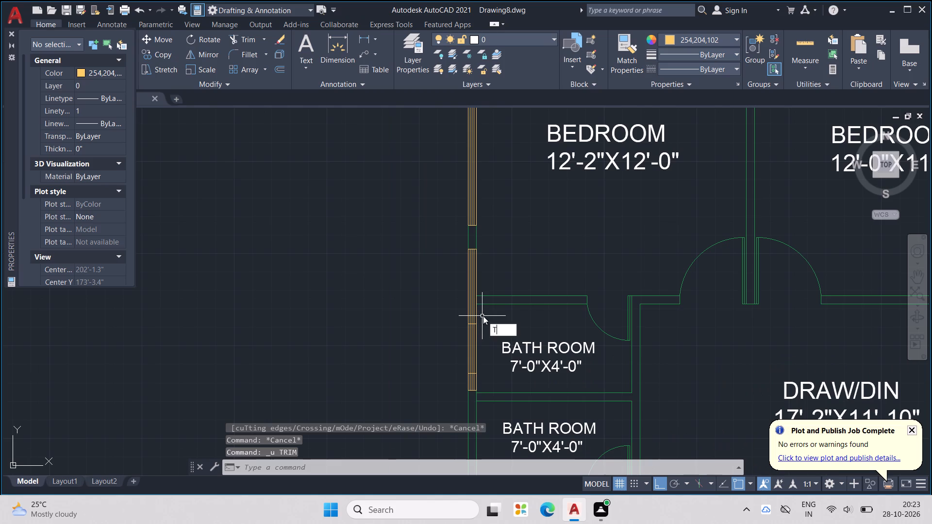
key("r")
key("Return")
scroll(464, 290, "up", 4)
scroll(495, 317, "down", 3)
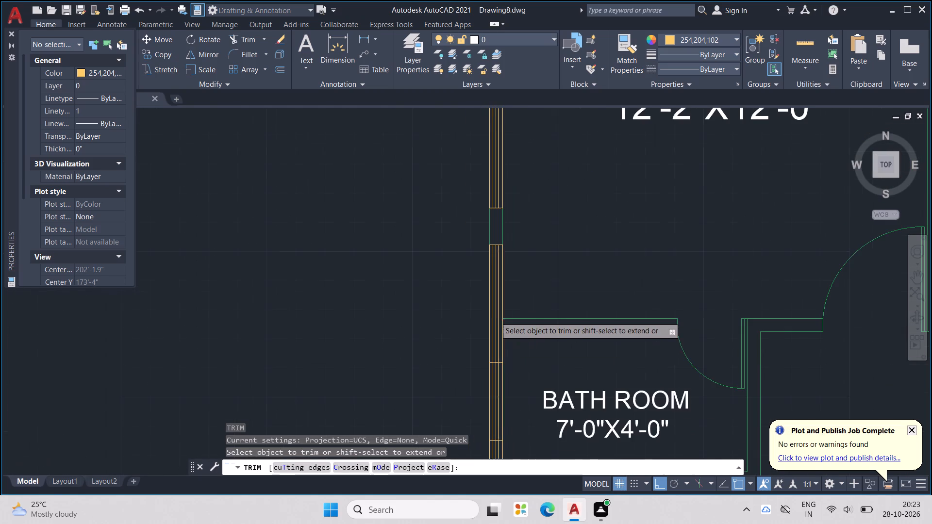
scroll(499, 359, "up", 2)
middle_click_drag(495, 353, 505, 256)
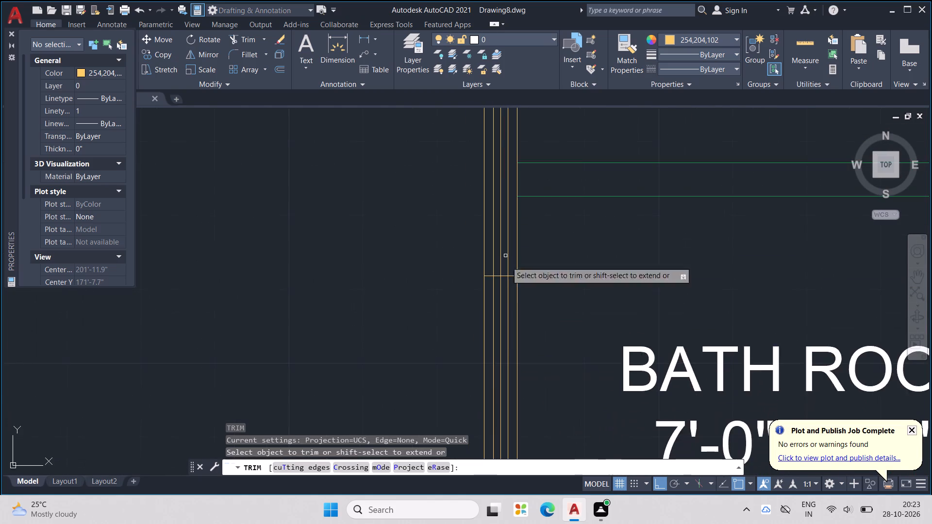
scroll(511, 328, "up", 3)
middle_click_drag(510, 321, 514, 372)
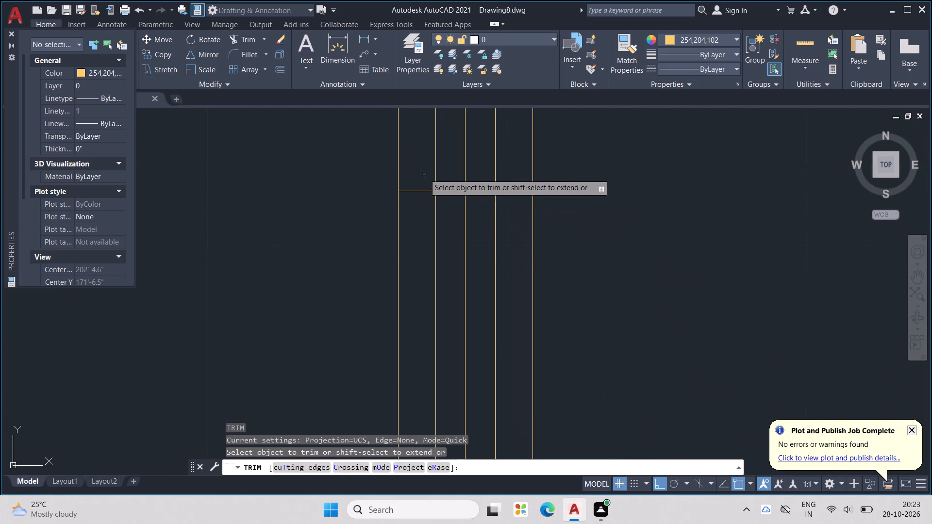
left_click_drag(410, 179, 522, 167)
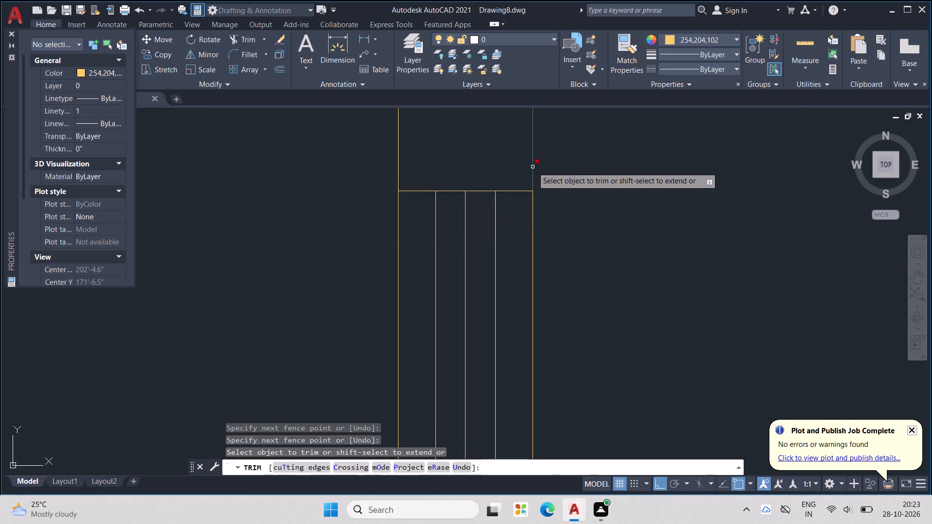
left_click(533, 167)
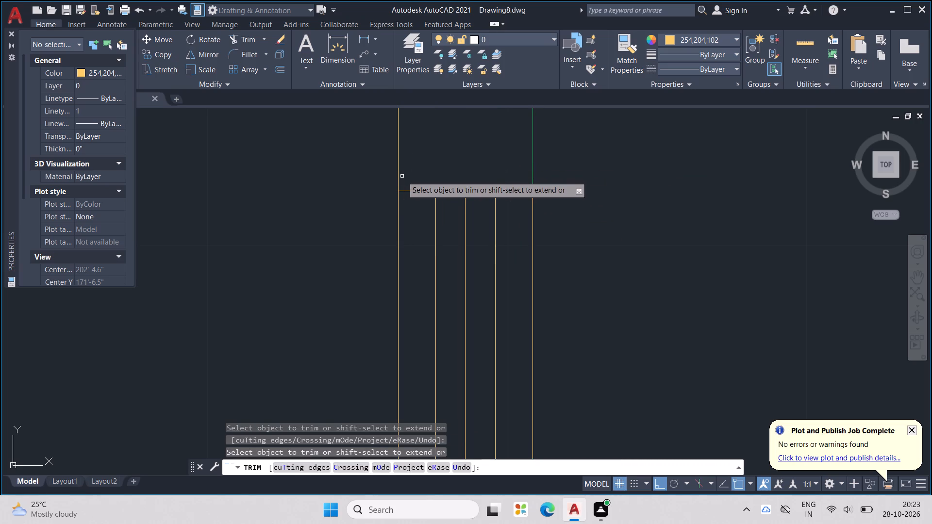
left_click(399, 176)
Trim the same window's inner and outer vertical lines below the lower cross line.
scroll(421, 175, "down", 3)
middle_click_drag(485, 171, 496, 294)
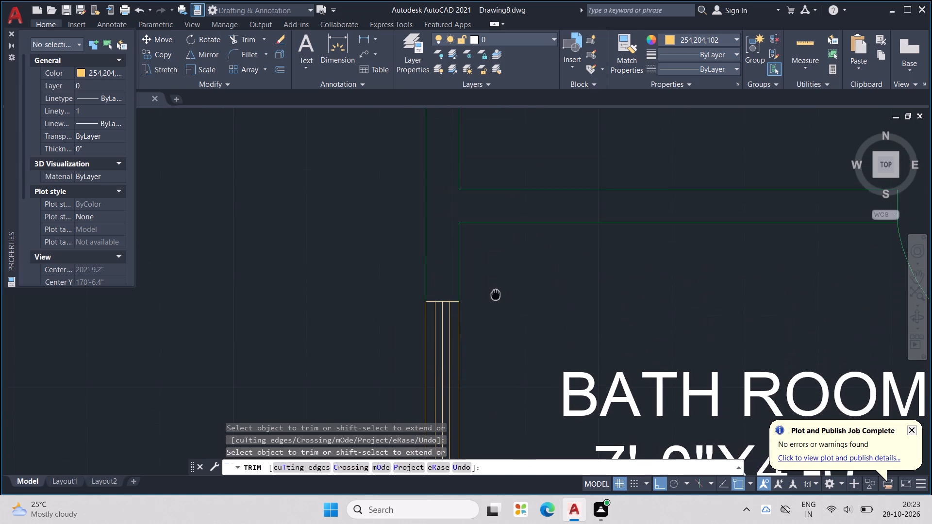
middle_click_drag(496, 294, 516, 181)
middle_click_drag(503, 337, 501, 206)
scroll(483, 254, "up", 2)
scroll(429, 279, "up", 1)
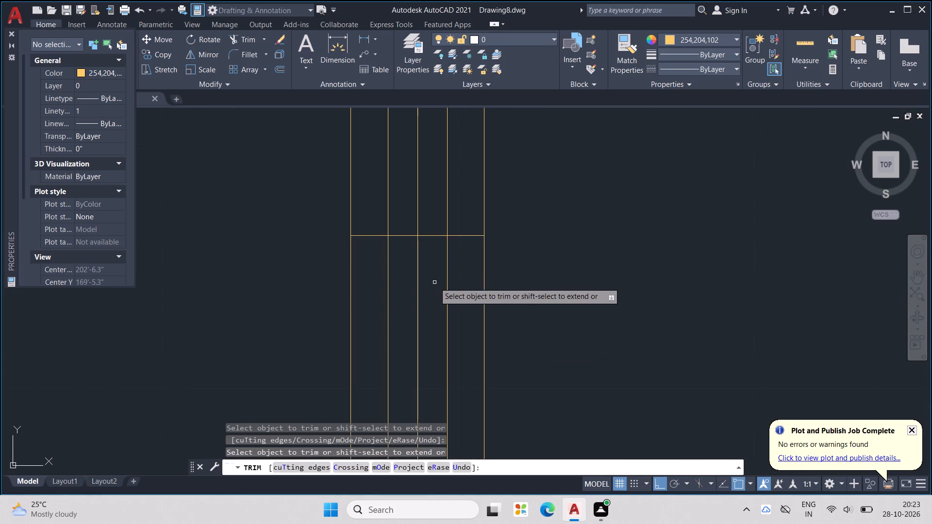
left_click_drag(380, 281, 404, 281)
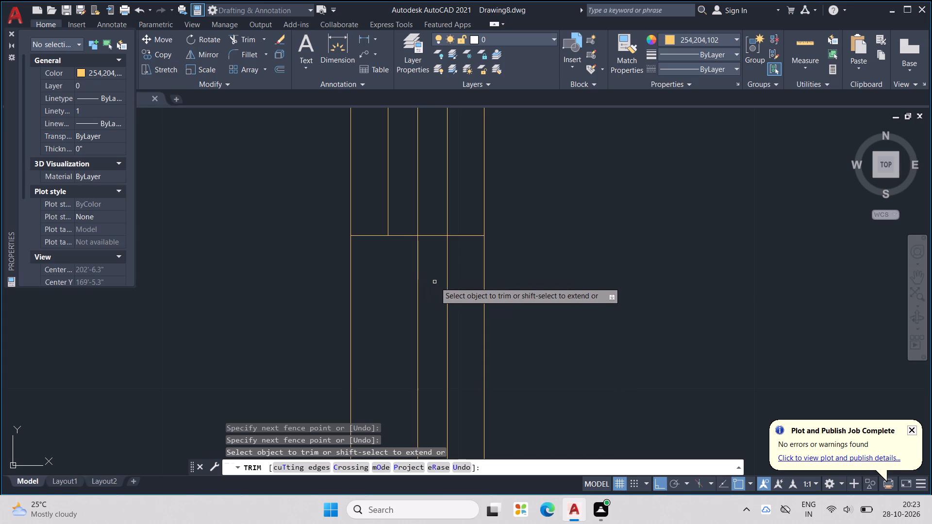
left_click_drag(463, 284, 420, 284)
left_click(418, 284)
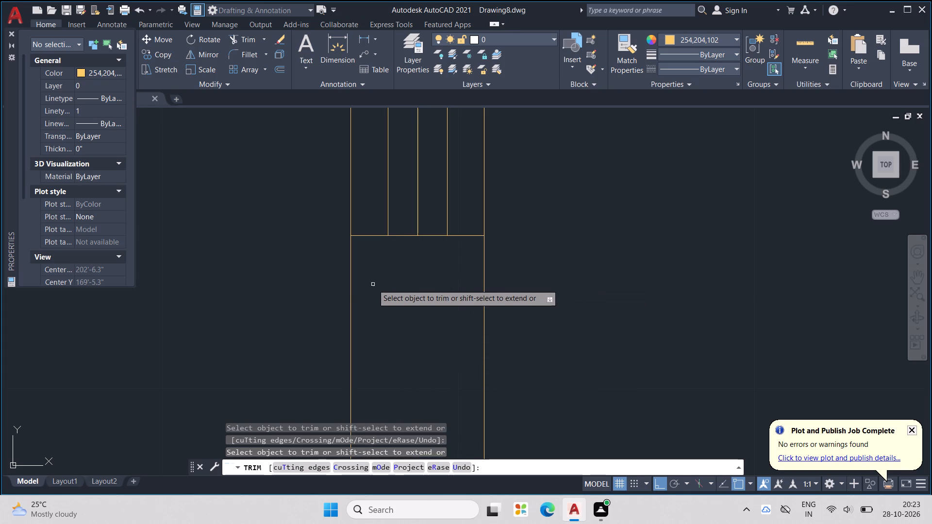
left_click(350, 299)
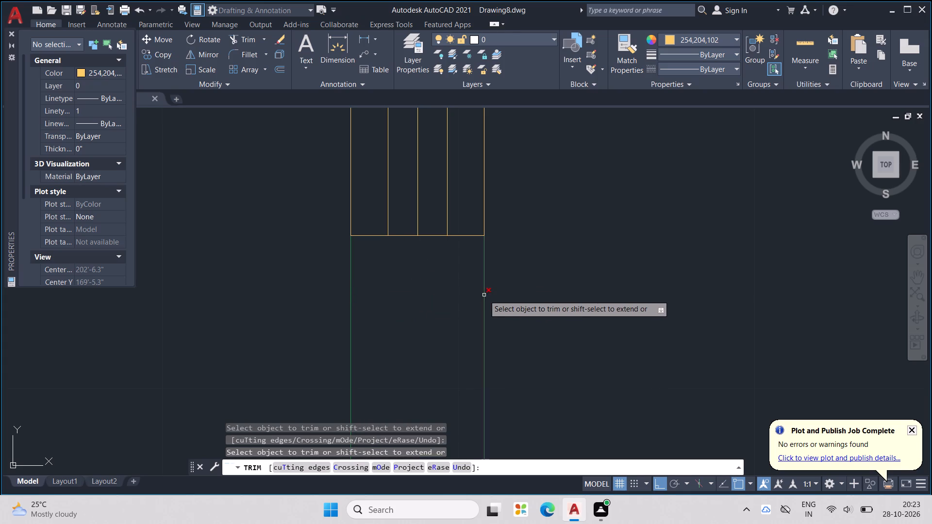
left_click(484, 295)
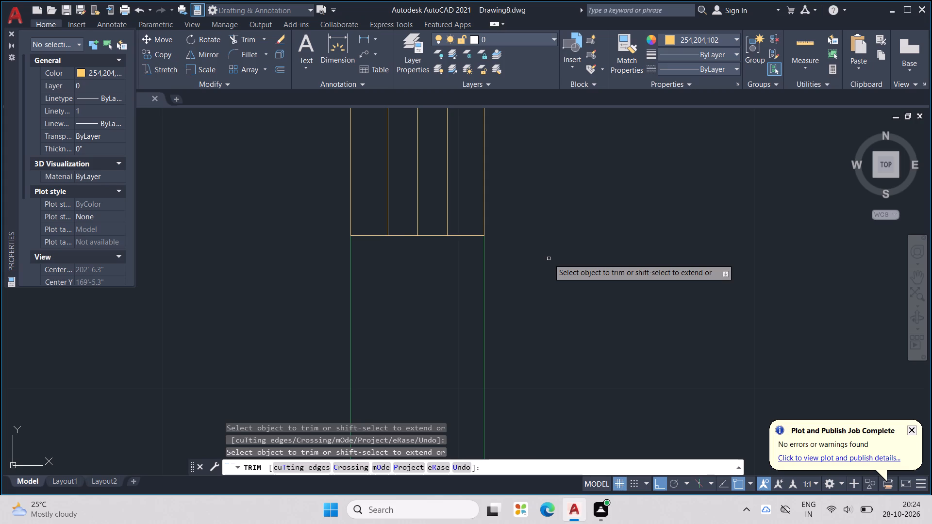
key("Escape")
key("Escape")
key("Escape")
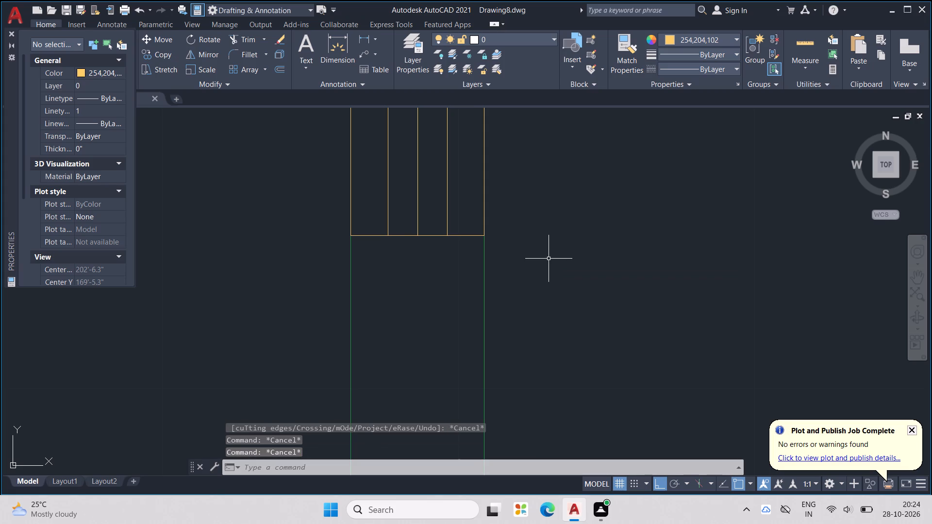
Remove the pasted window's leftover bottom end line from the west wall below the shortened bathroom window.
scroll(551, 262, "down", 2)
middle_click_drag(554, 263, 540, 294)
scroll(530, 315, "down", 3)
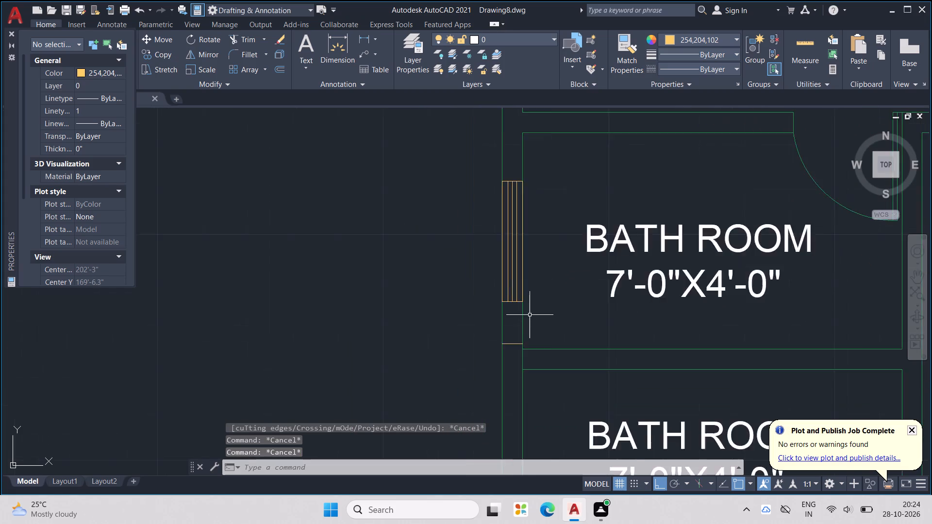
scroll(519, 333, "up", 2)
left_click(519, 333)
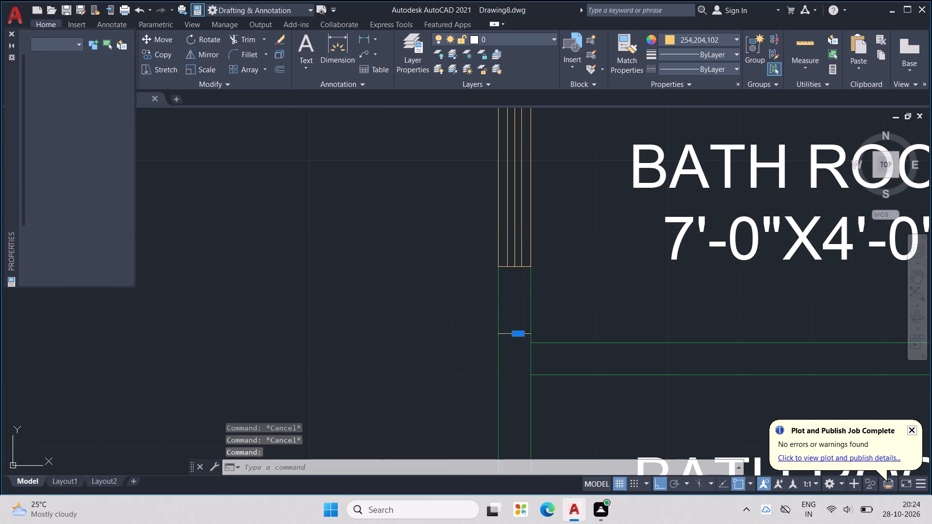
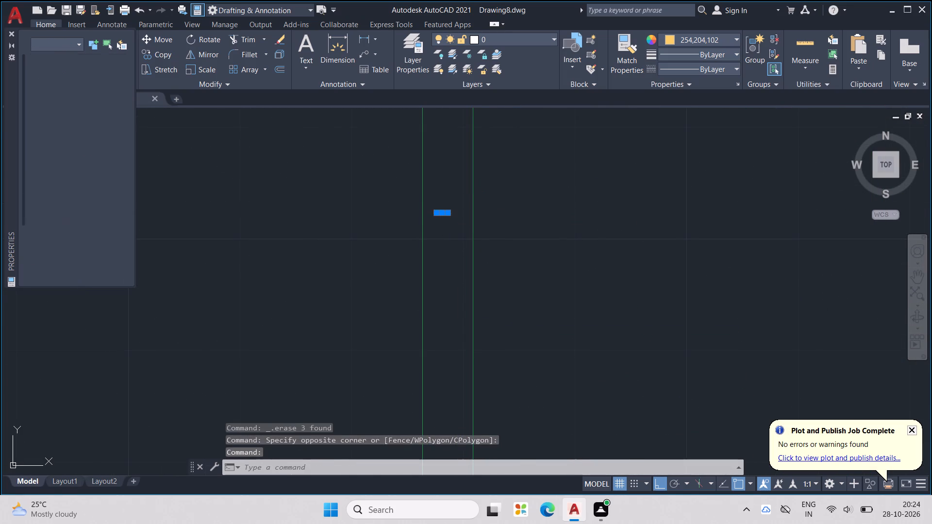
Erase the remaining short cross line in the west wall below the upper left bathroom's shortened window.
scroll(444, 214, "down", 3)
middle_click_drag(522, 214, 524, 211)
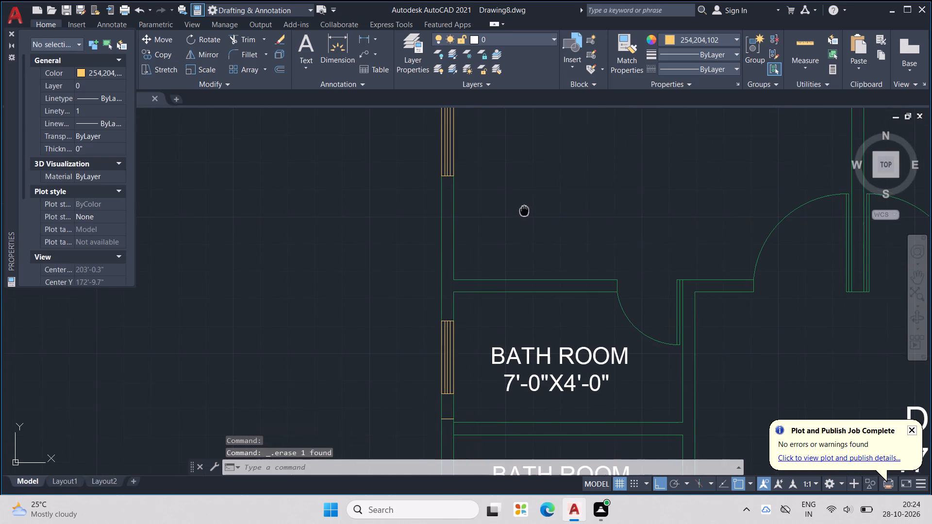
middle_click_drag(524, 211, 522, 190)
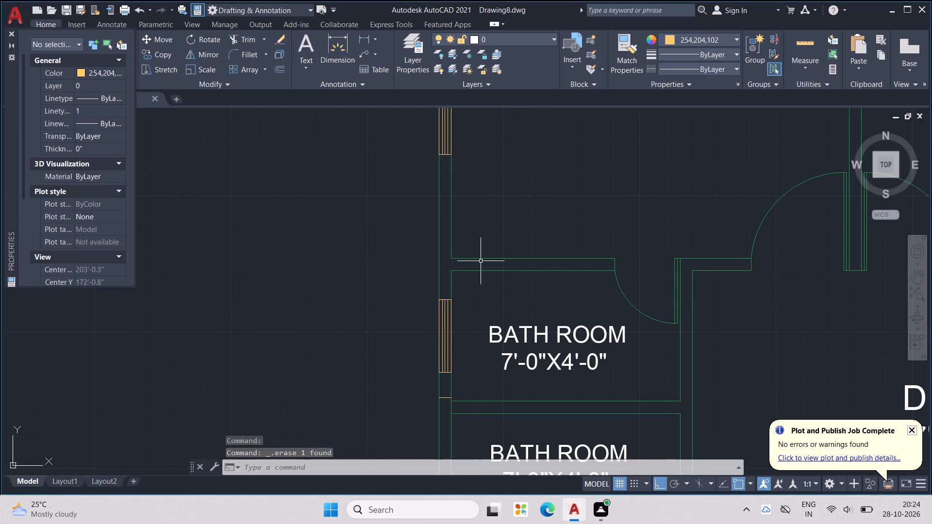
scroll(433, 428, "up", 1)
key("Escape")
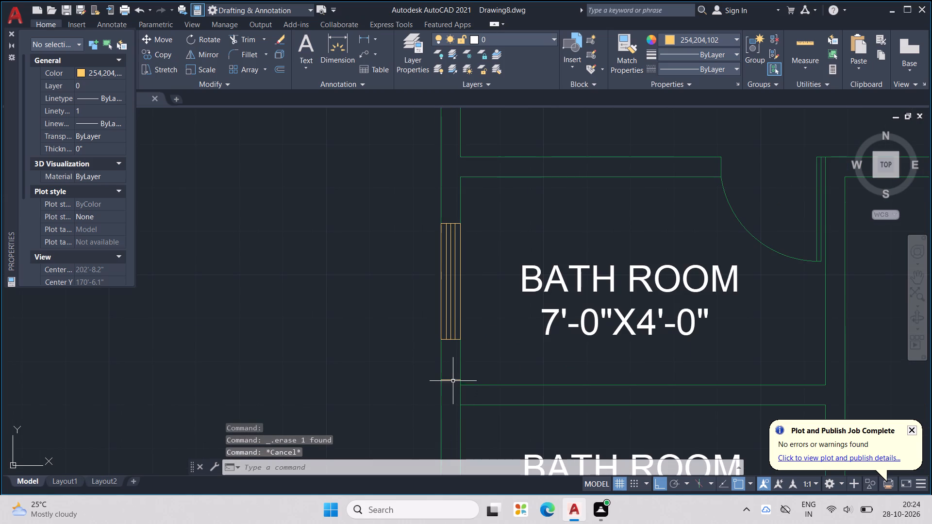
left_click(452, 379)
key("Delete")
Copy the shortened bathroom window and paste it into the west wall of the bathroom directly below.
scroll(452, 379, "down", 2)
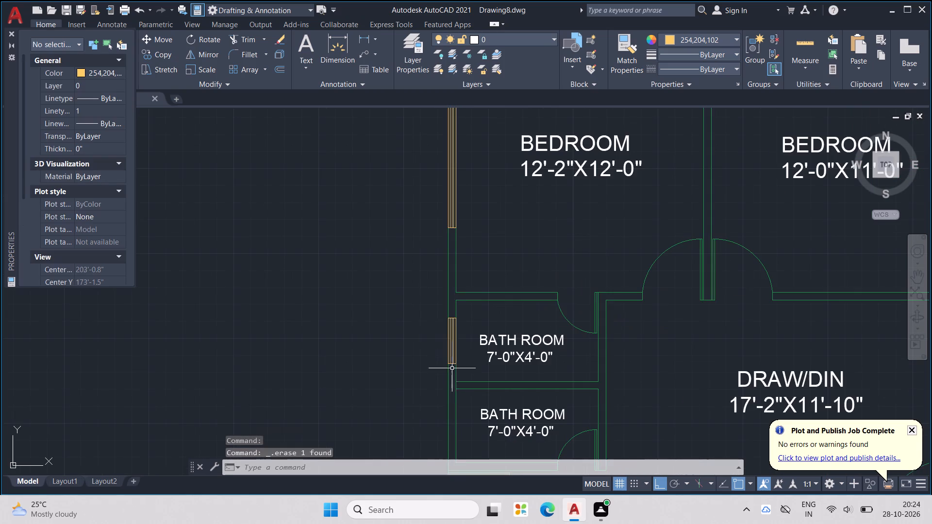
left_click_drag(406, 325, 429, 378)
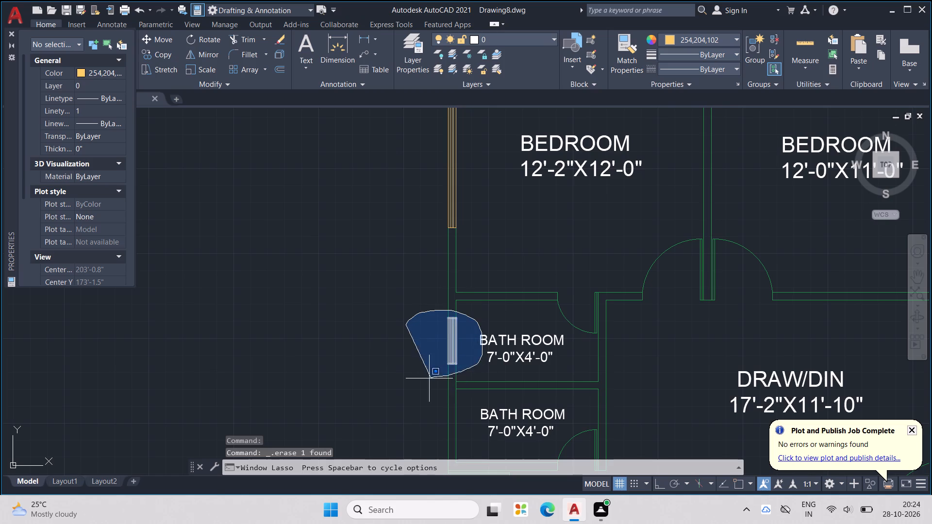
left_click_drag(429, 378, 420, 378)
key("ctrl+c")
key("ctrl+v")
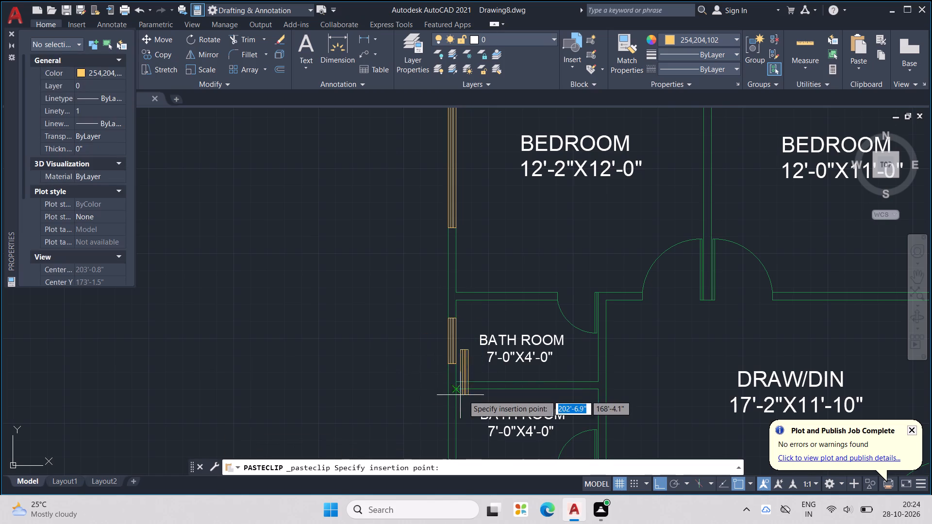
middle_click_drag(476, 393, 469, 318)
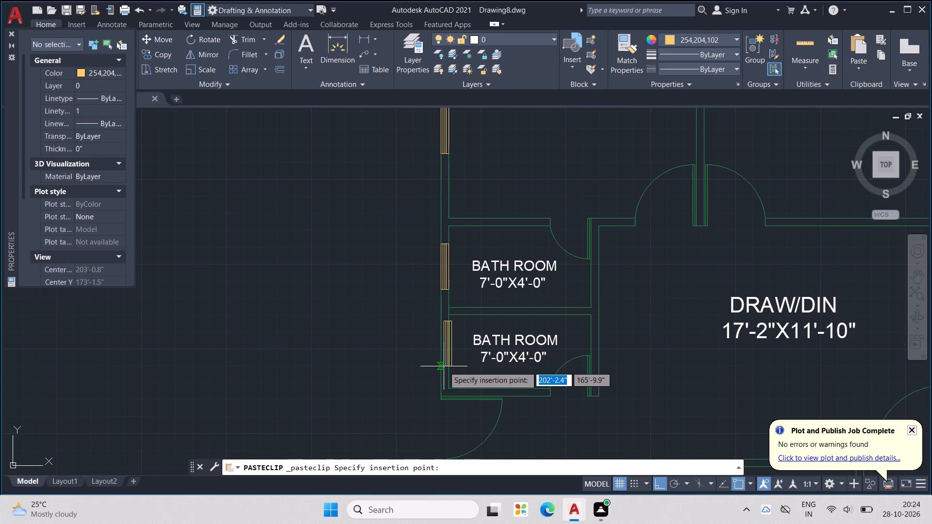
left_click(441, 370)
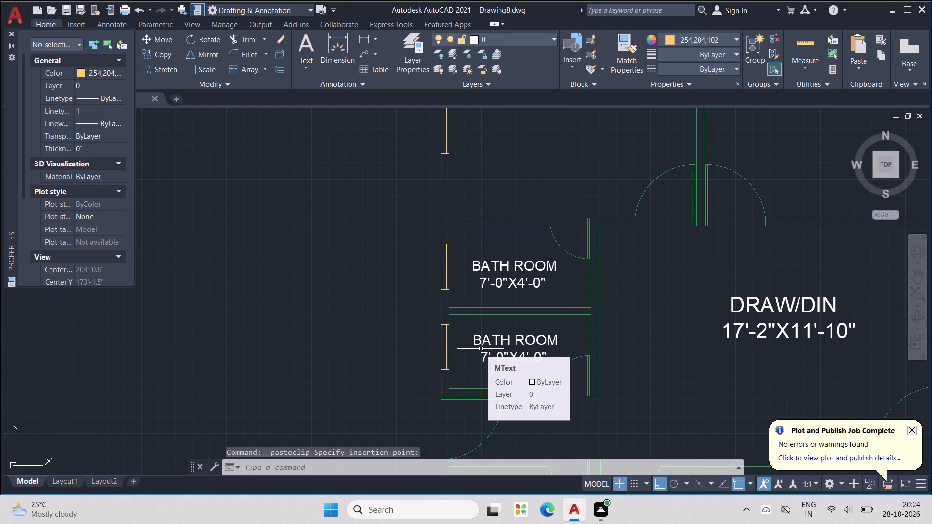
Paste the shortened window into the west walls of the left flat's bottom bathroom and its kitchen.
middle_click_drag(481, 349, 479, 304)
scroll(475, 302, "down", 2)
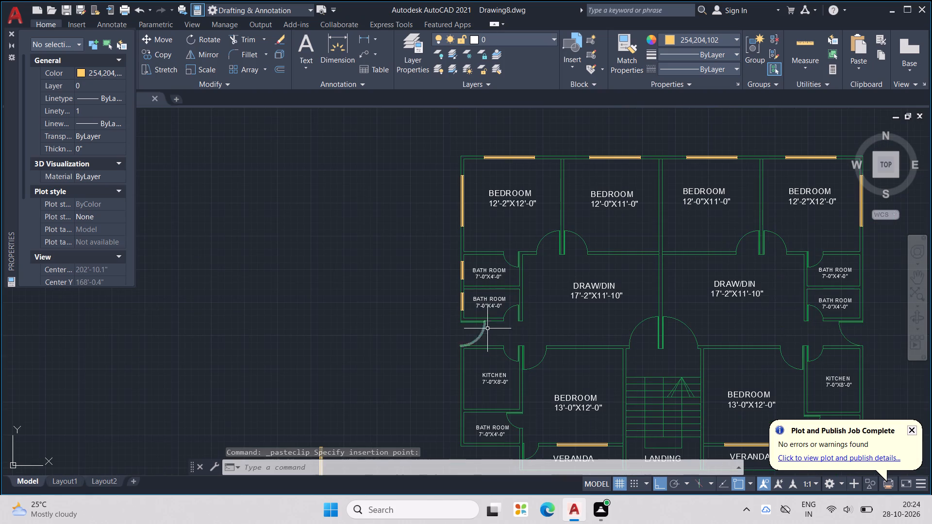
key("ctrl+v")
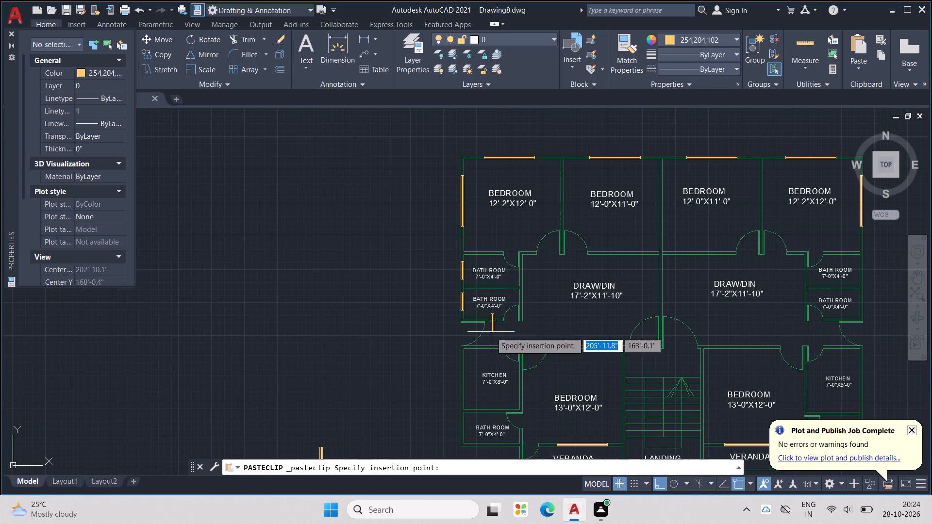
middle_click_drag(471, 407, 477, 345)
scroll(476, 367, "up", 2)
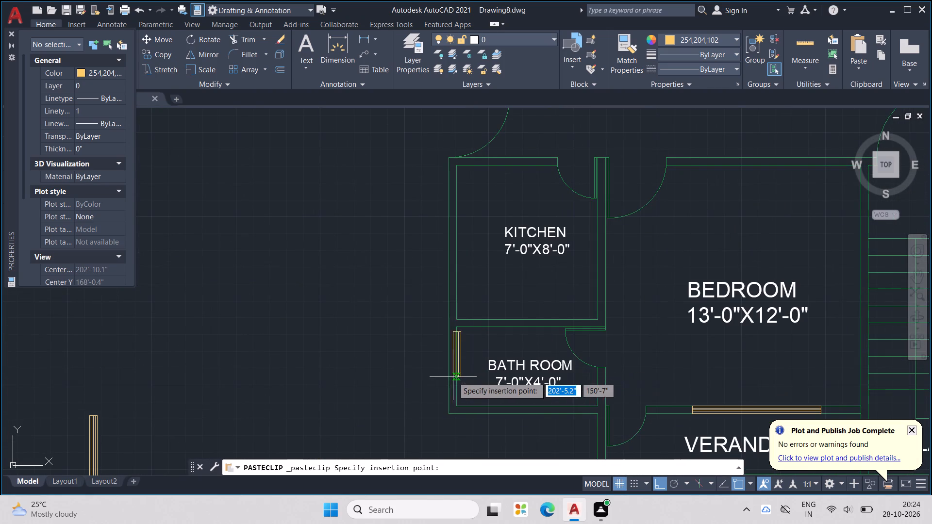
left_click(450, 392)
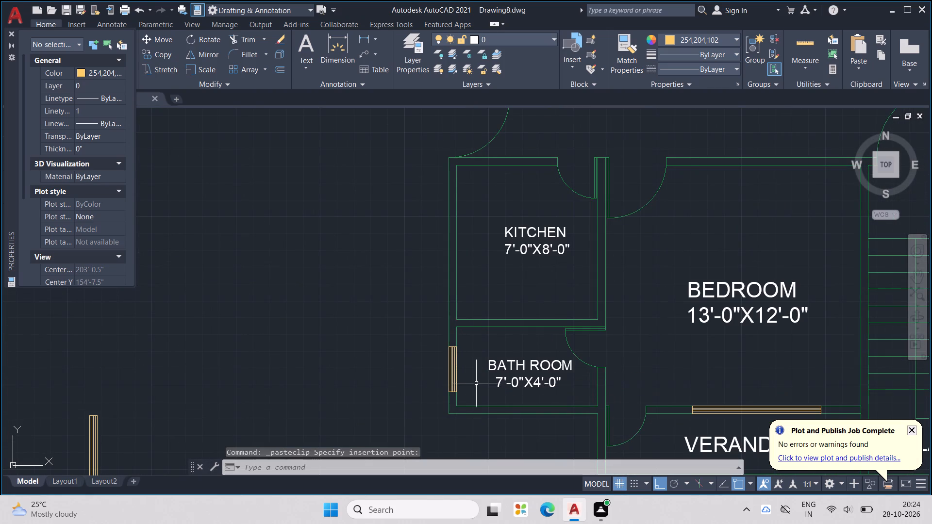
key("ctrl+v")
middle_click_drag(454, 275, 454, 328)
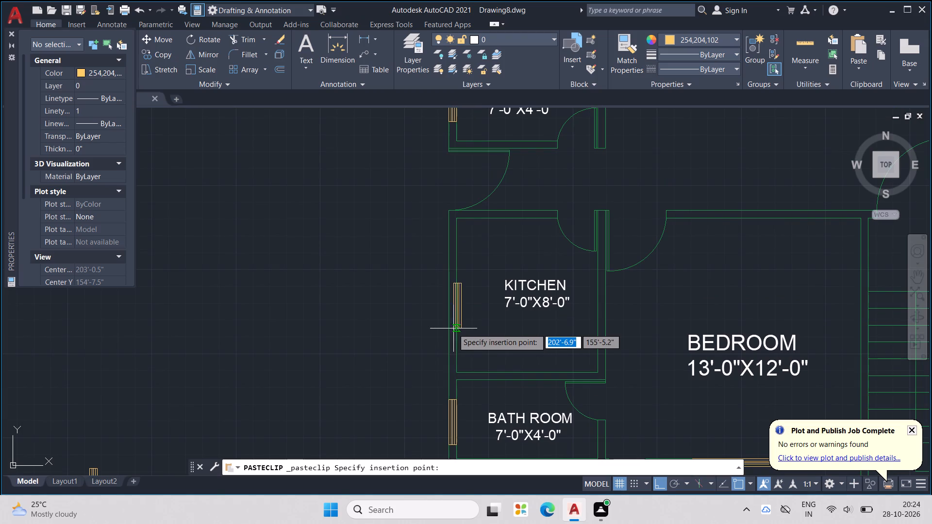
left_click(449, 328)
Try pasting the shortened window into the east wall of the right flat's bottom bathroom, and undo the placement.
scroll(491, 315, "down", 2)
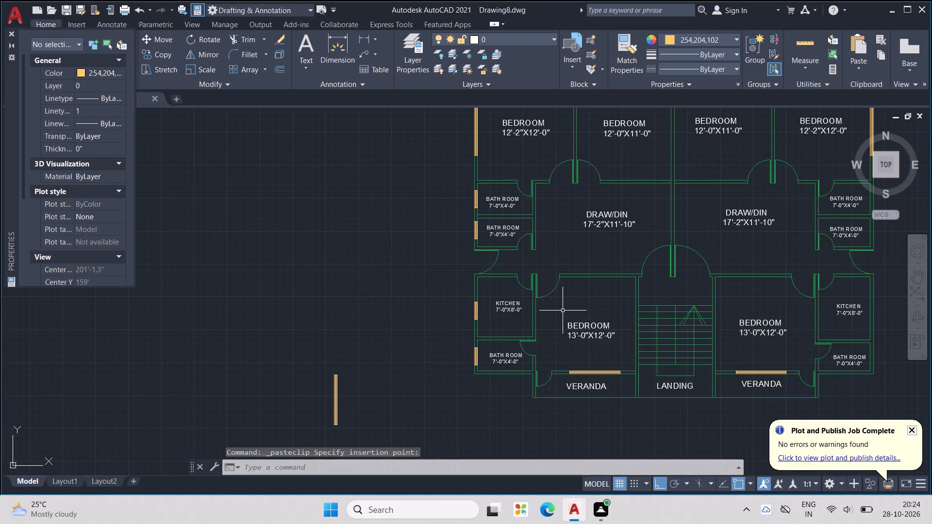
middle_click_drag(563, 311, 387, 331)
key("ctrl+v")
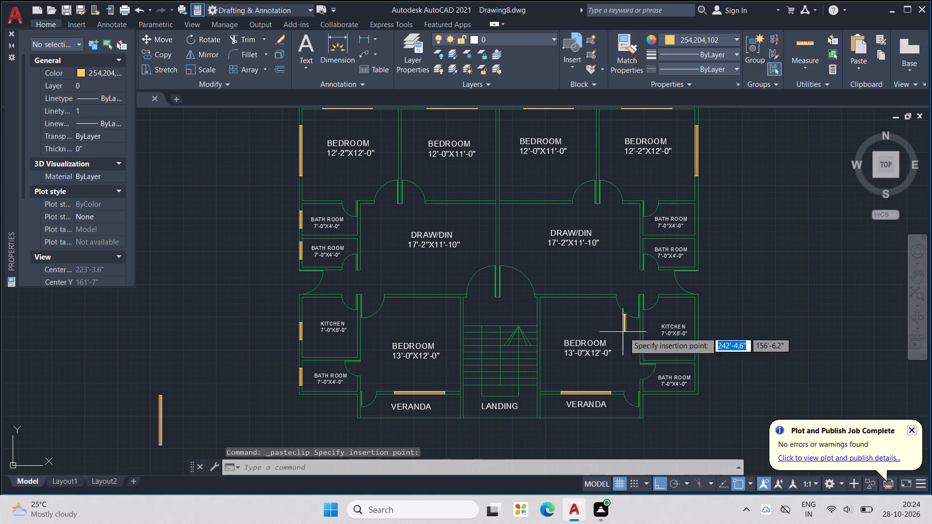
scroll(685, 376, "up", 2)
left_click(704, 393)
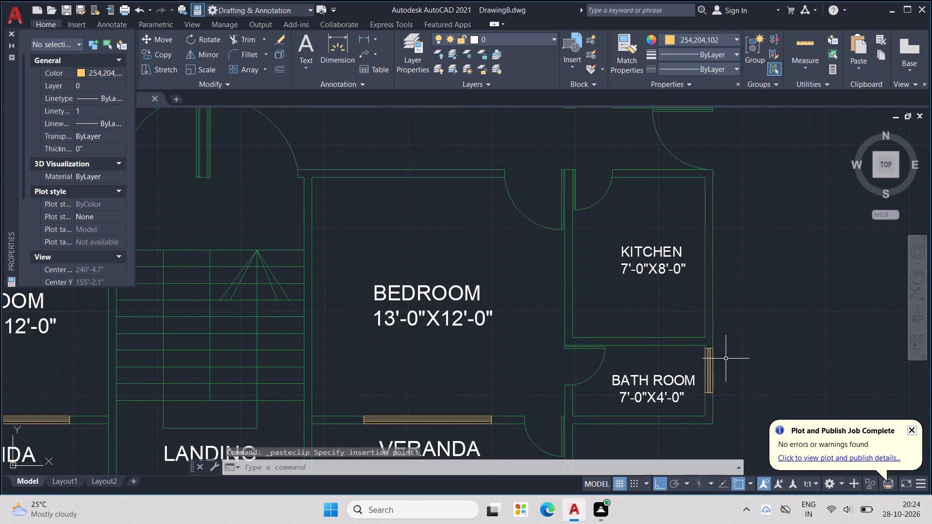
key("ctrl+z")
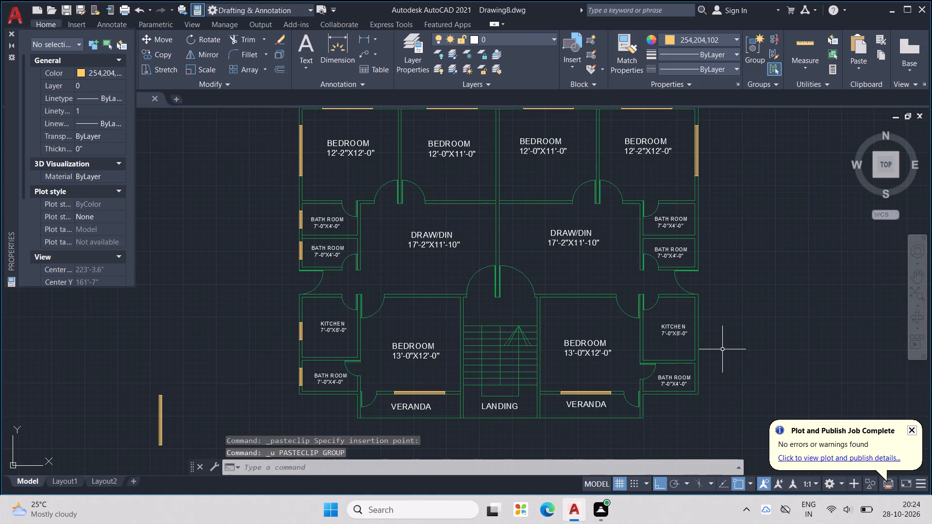
Paste the shortened window into the east walls of the right flat's bottom bathroom and its kitchen.
key("ctrl+v")
scroll(707, 372, "up", 2)
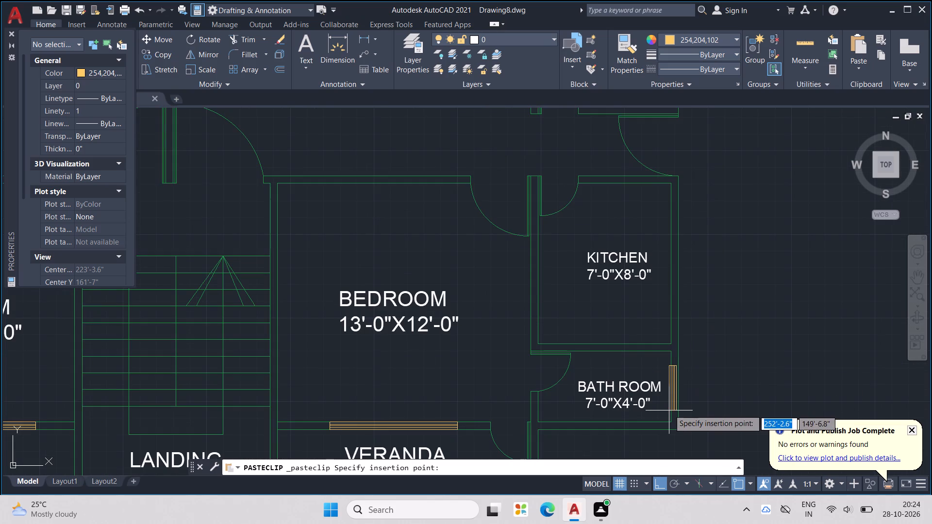
left_click(669, 407)
key("ctrl+v")
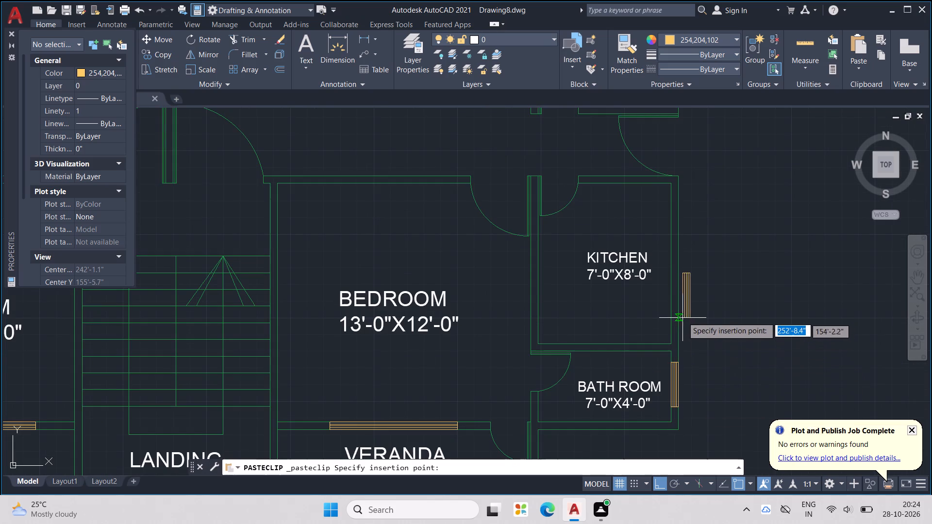
left_click(672, 295)
Paste the shortened window into the east walls of the right flat's two upper bathrooms.
middle_click_drag(720, 272, 665, 425)
key("ctrl+v")
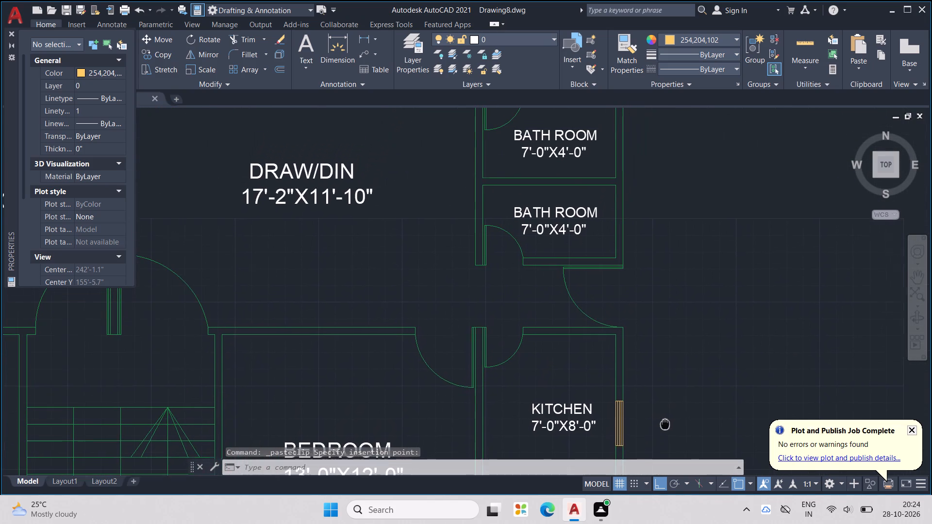
middle_click_drag(665, 425, 665, 426)
key("Escape")
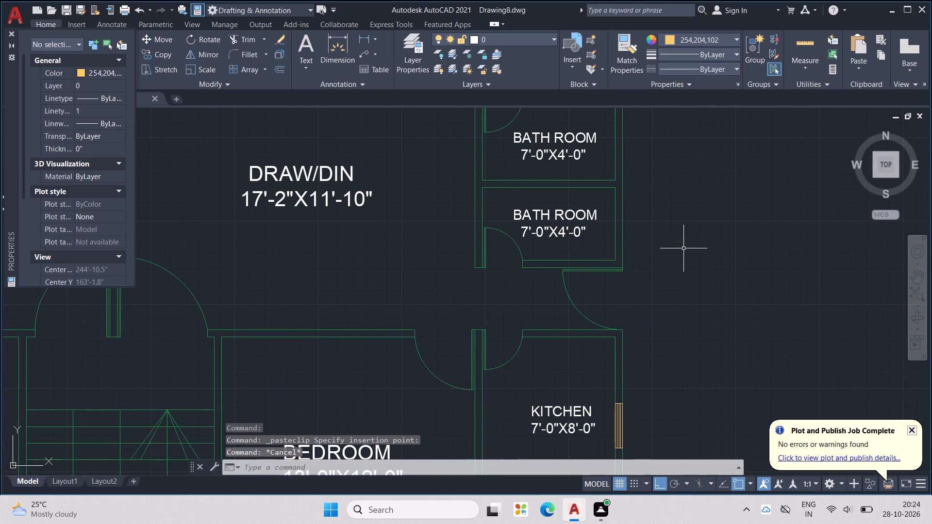
key("ctrl+v")
middle_click_drag(683, 256, 641, 403, "ctrl")
scroll(575, 357, "up", 1)
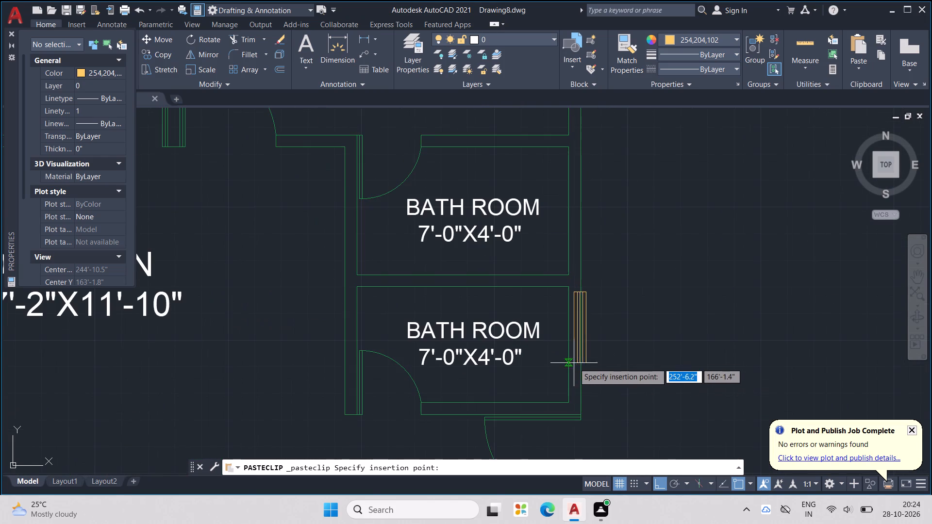
left_click(566, 385)
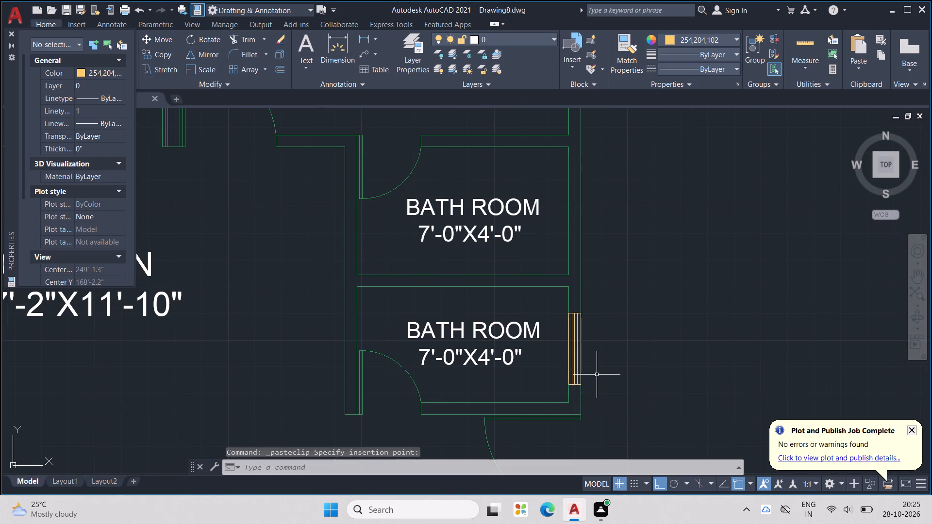
key("ctrl+v")
left_click(570, 249)
Erase the spare full-length window symbol lying outside the plan, southwest of the building.
scroll(712, 251, "down", 3)
middle_click_drag(712, 256, 706, 301)
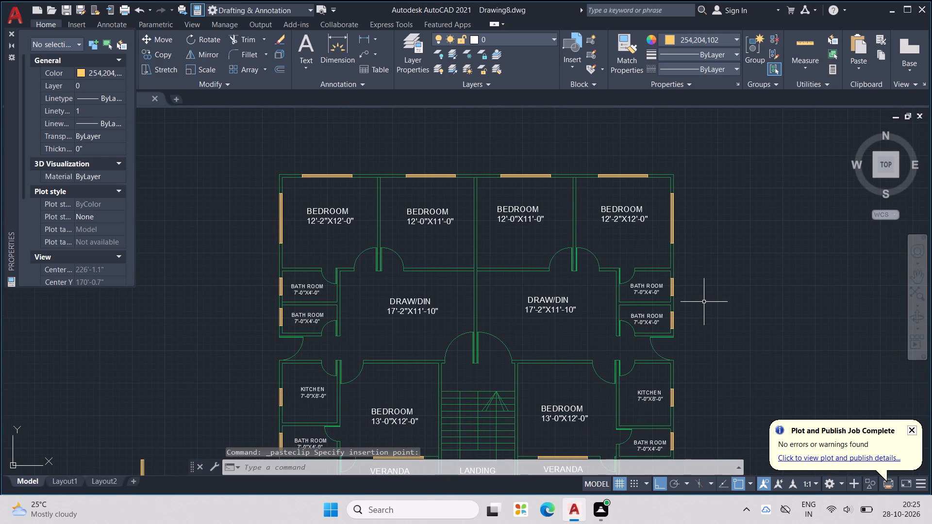
scroll(704, 302, "up", 1)
scroll(704, 302, "down", 3)
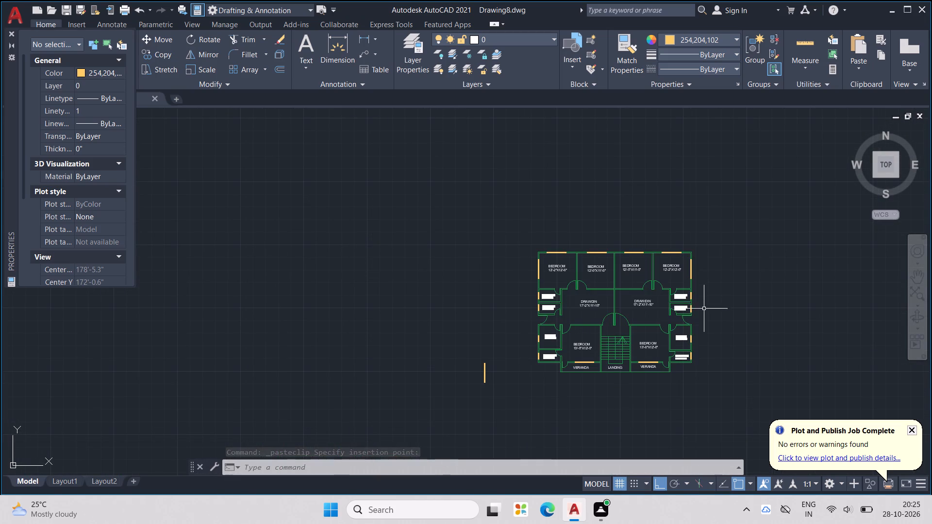
scroll(537, 364, "up", 2)
left_click_drag(527, 361, 368, 432)
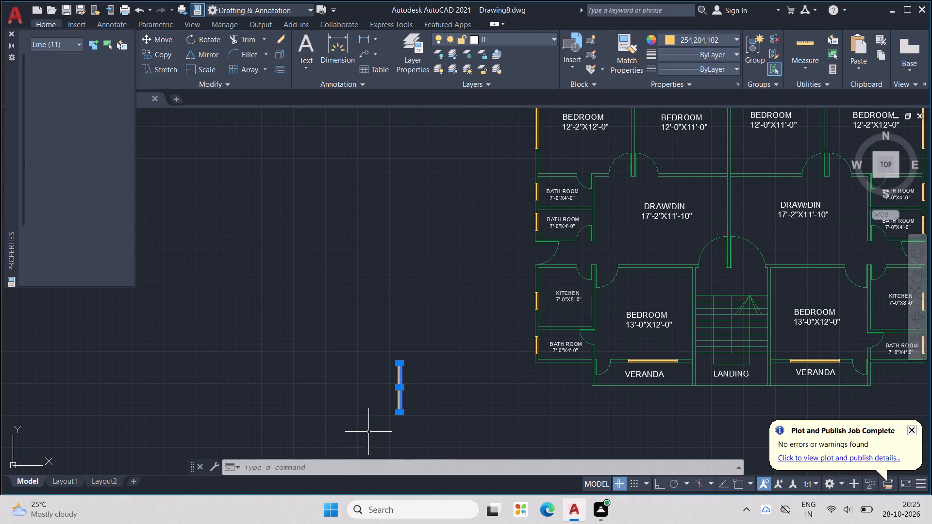
key("Delete")
scroll(408, 406, "down", 1)
key("Escape")
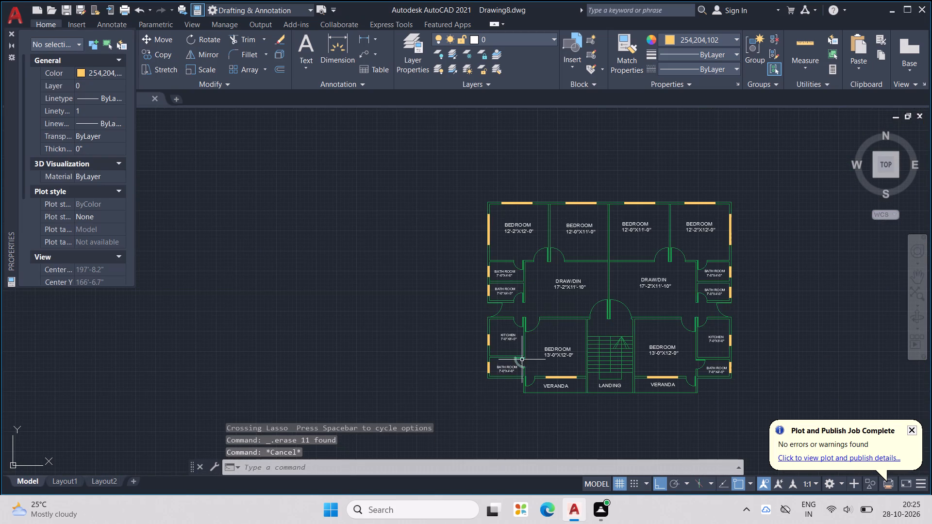
key("Escape")
middle_click_drag(523, 356, 485, 392)
key("Escape")
key("Escape")
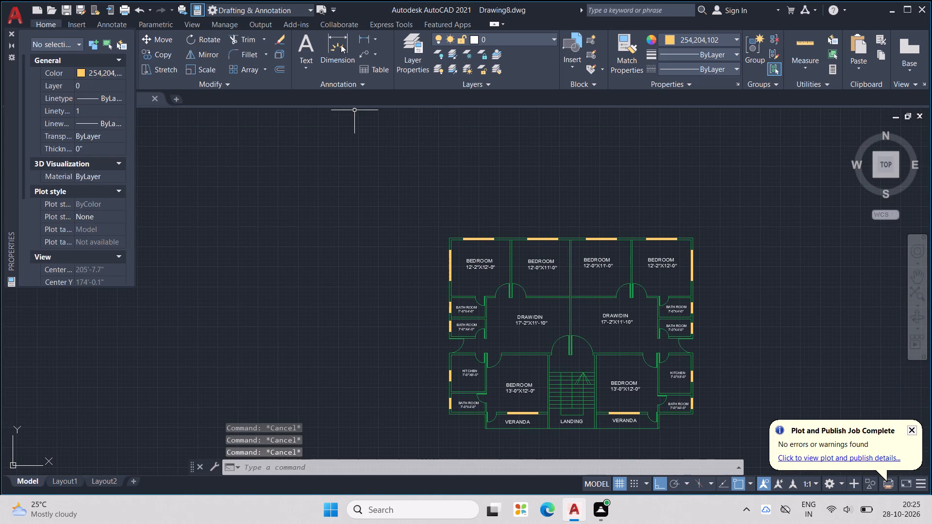
Set the current object color to ByLayer for the dimensions.
left_click(341, 45)
scroll(452, 252, "up", 2)
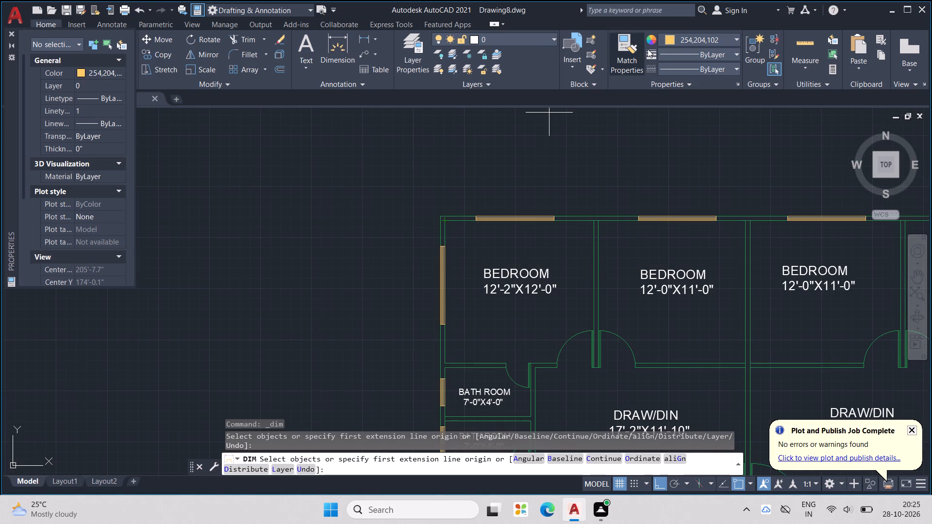
left_click(706, 35)
left_click(693, 55)
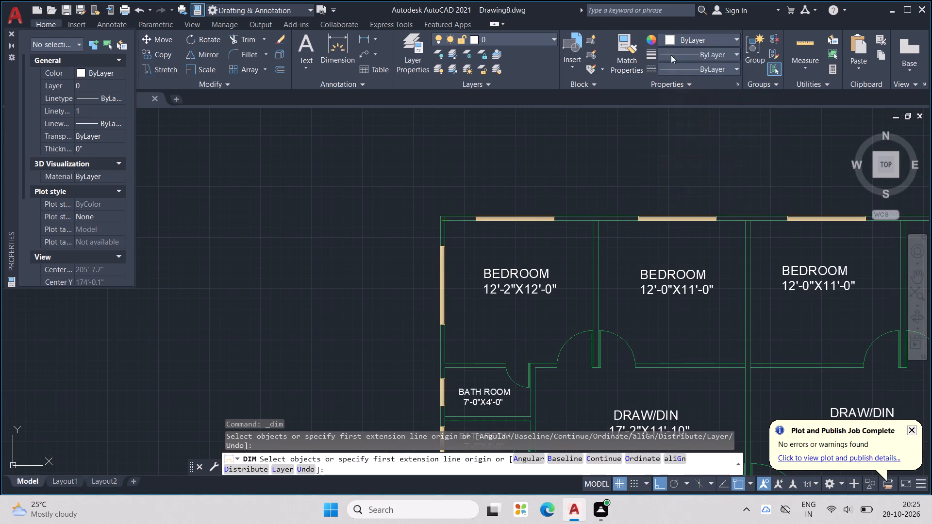
key("Escape")
key("Escape")
key("Escape")
key("Escape")
Dimension the building's overall width between the outer north corners, placing the dimension line above the north wall.
left_click(330, 46)
left_click(440, 214)
middle_click_drag(578, 199, 142, 268)
scroll(142, 268, "down", 1)
scroll(409, 274, "up", 2)
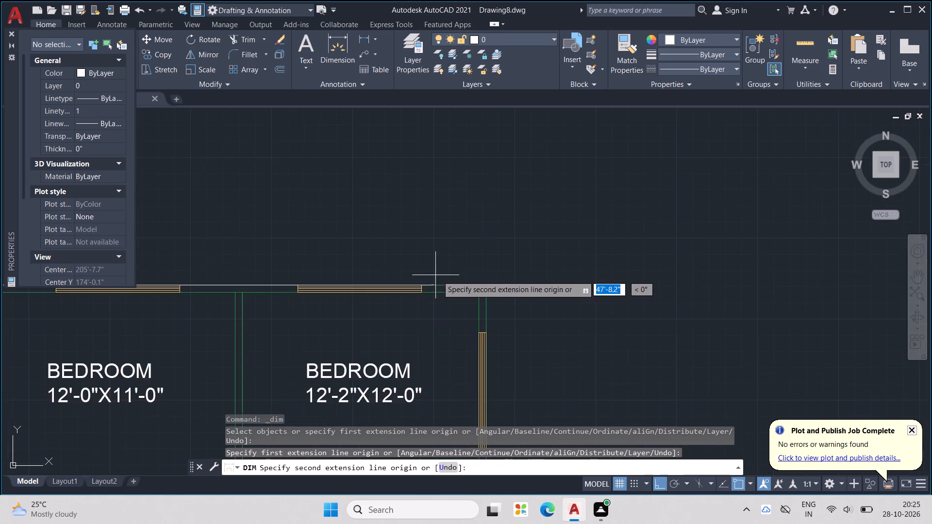
scroll(471, 282, "up", 2)
left_click(501, 291)
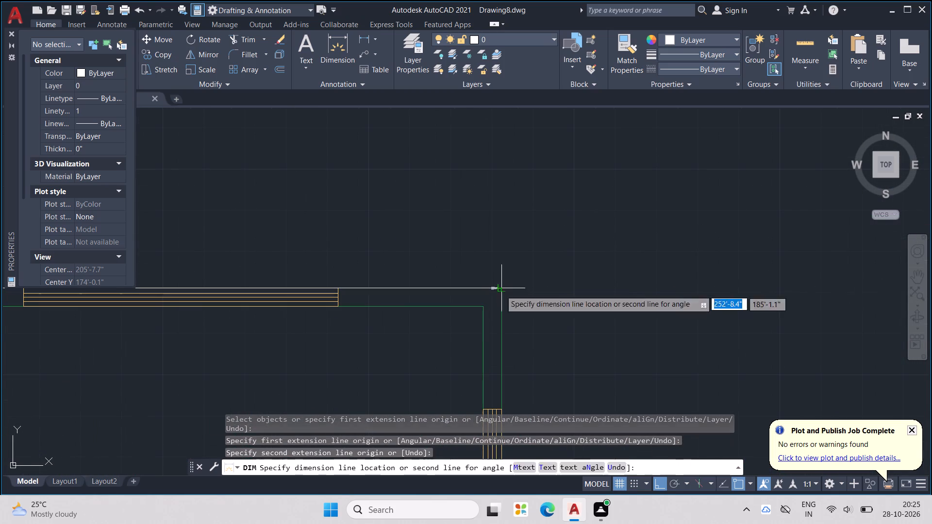
left_click(497, 218)
scroll(496, 218, "down", 6)
middle_click_drag(506, 218, 583, 222)
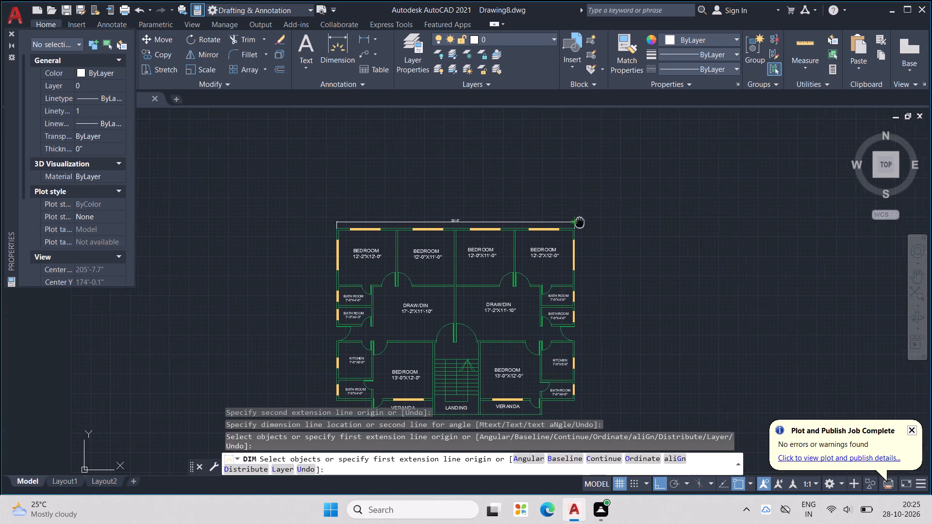
middle_click_drag(583, 222, 593, 222)
scroll(593, 222, "down", 1)
scroll(528, 221, "up", 4)
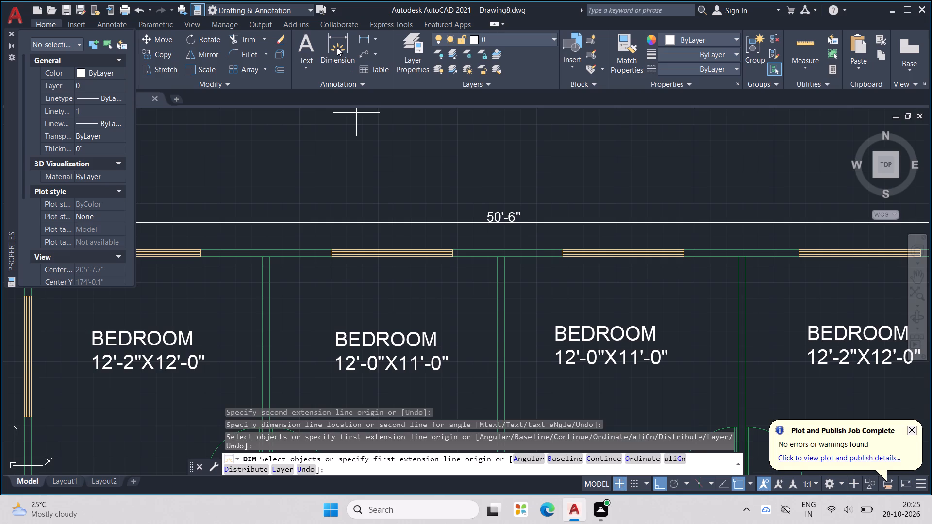
Dimension the building's west side from the outer northwest corner to the southwest bathroom's outer corner, placing the dimension line west of the wall.
left_click(337, 48)
scroll(375, 151, "down", 1)
middle_click_drag(377, 152, 633, 117)
scroll(418, 182, "up", 3)
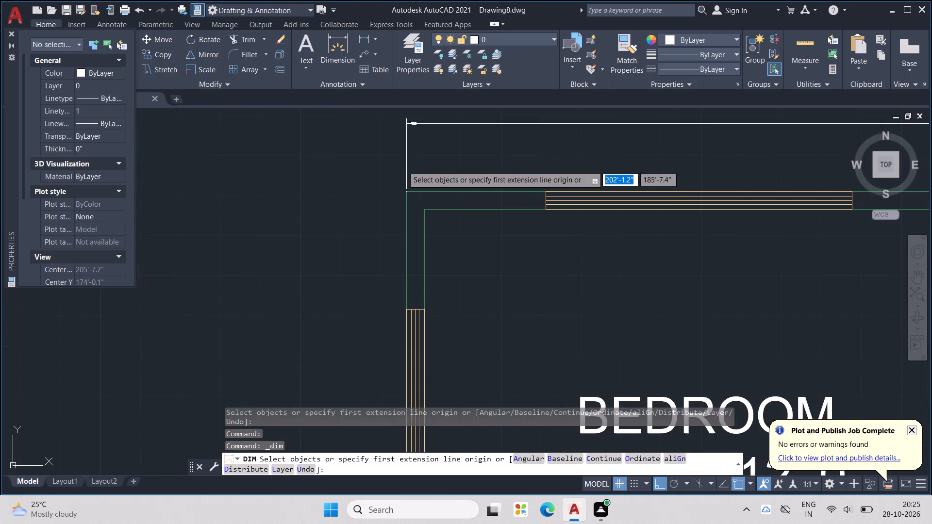
left_click(405, 195)
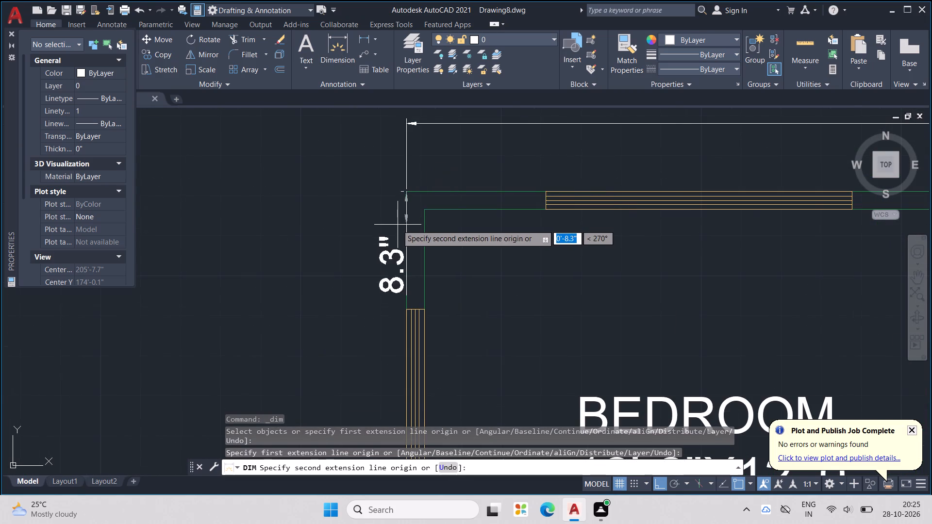
scroll(397, 225, "down", 2)
middle_click_drag(391, 224, 402, 125)
scroll(402, 125, "down", 3)
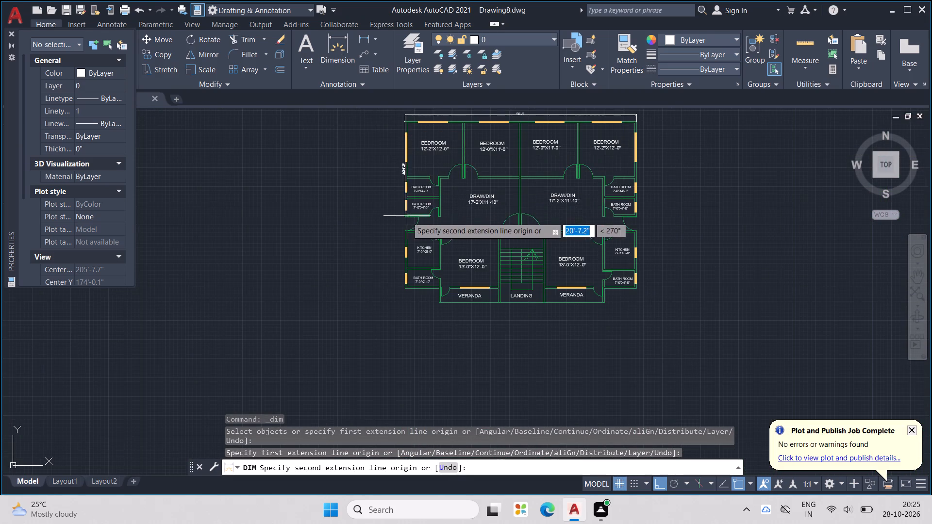
scroll(406, 223, "up", 1)
scroll(407, 353, "up", 3)
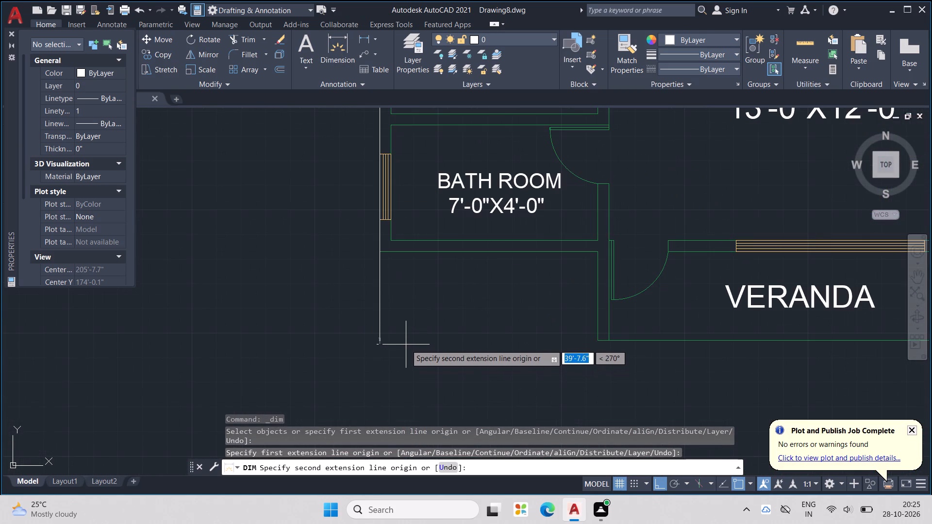
left_click(380, 254)
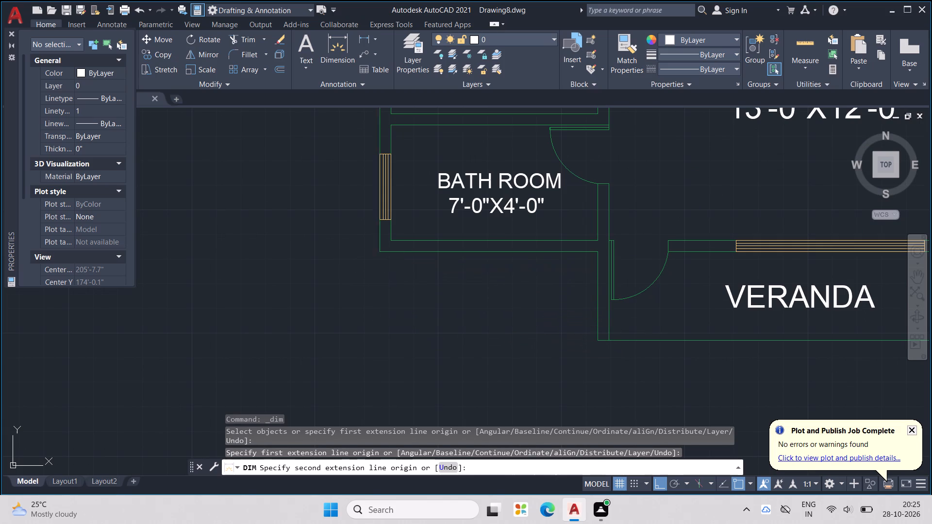
left_click(353, 247)
scroll(353, 247, "down", 2)
middle_click_drag(367, 256, 381, 333)
scroll(369, 258, "down", 1)
key("Escape")
key("Escape")
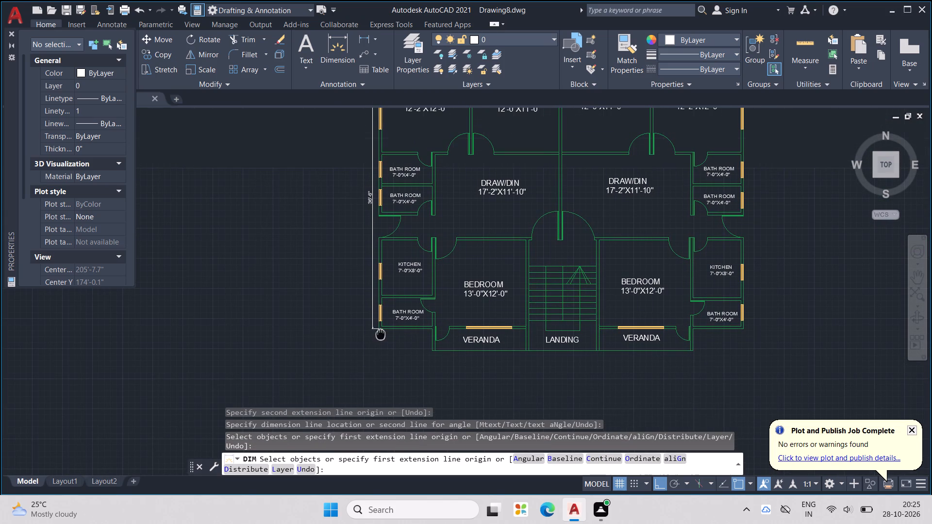
key("Escape")
key("Escape")
key("Escape")
key("Escape")
key("Escape")
Recolor the staircase direction arrow, including its arrowhead and the path lines around the landing, to dark red true color 188,1,17.
middle_click_drag(496, 202, 489, 227)
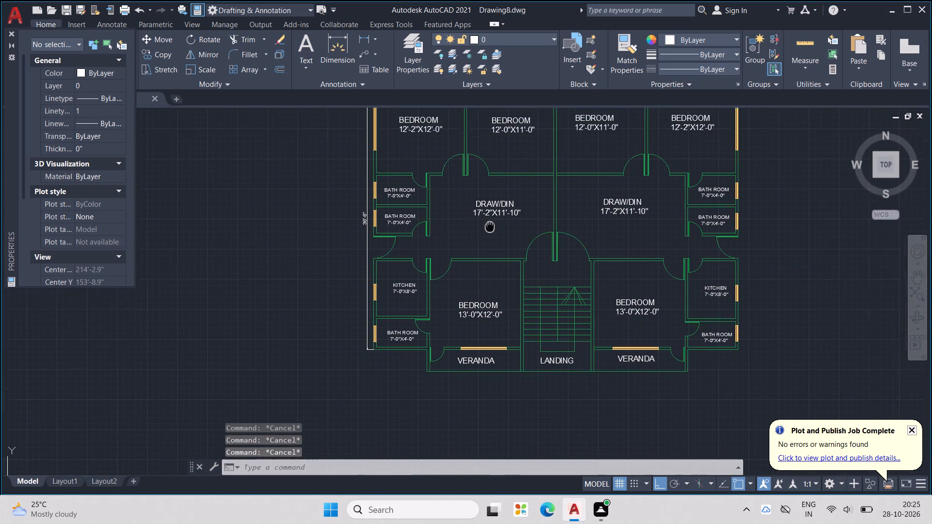
middle_click_drag(489, 227, 407, 287)
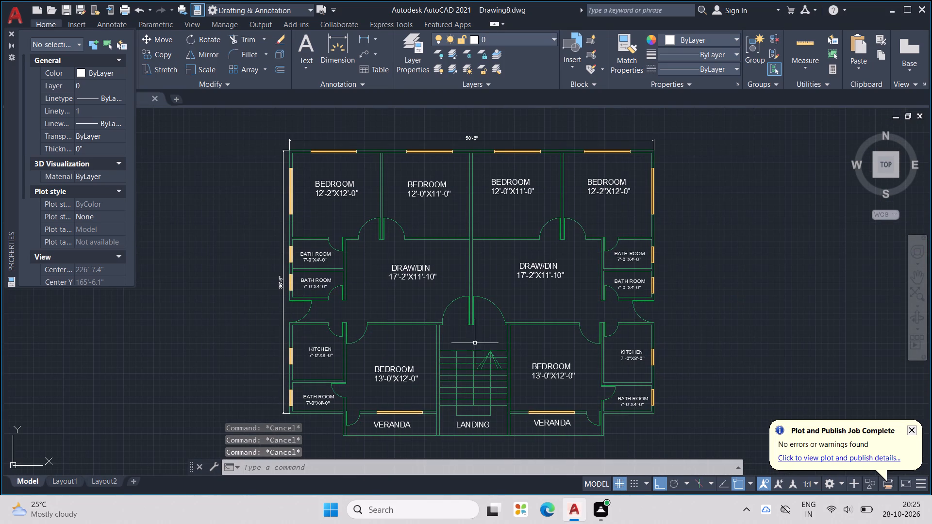
middle_click_drag(488, 358, 494, 287)
scroll(494, 283, "up", 2)
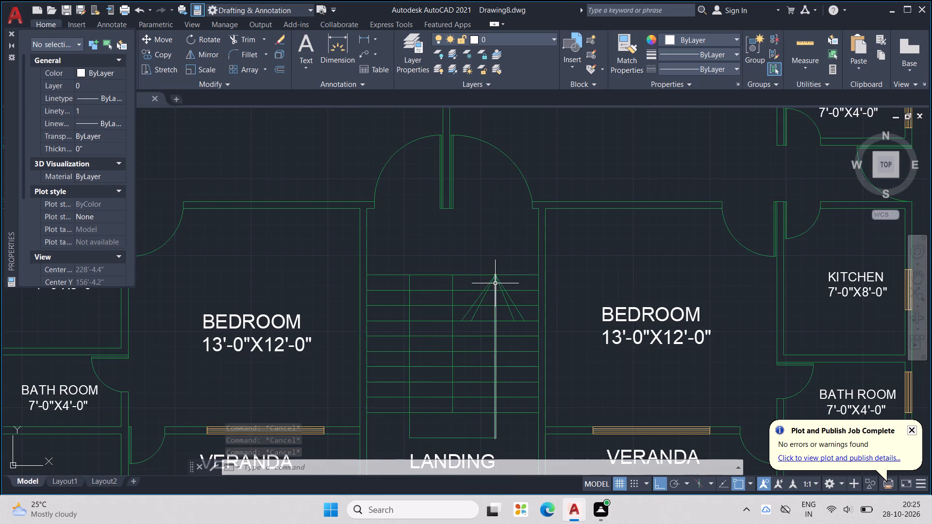
left_click(499, 283)
scroll(499, 283, "up", 3)
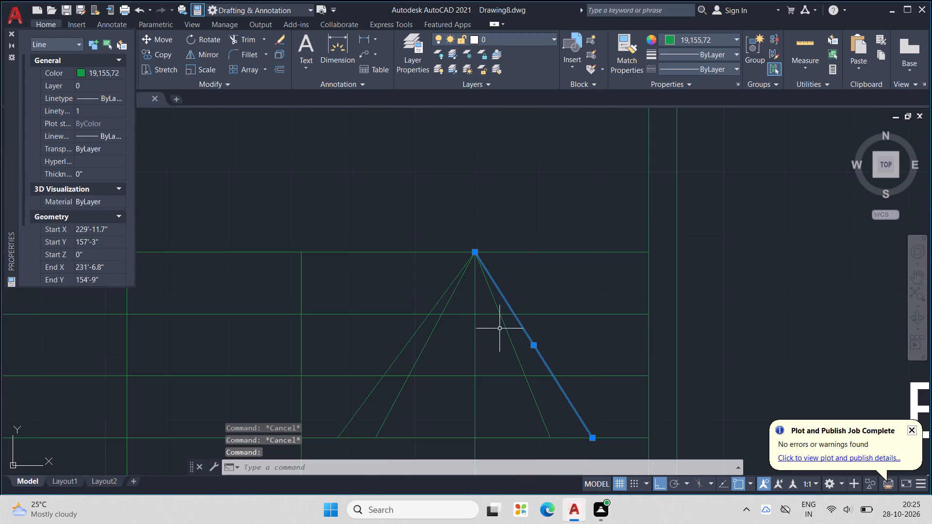
left_click(504, 328)
left_click_drag(496, 343, 395, 344)
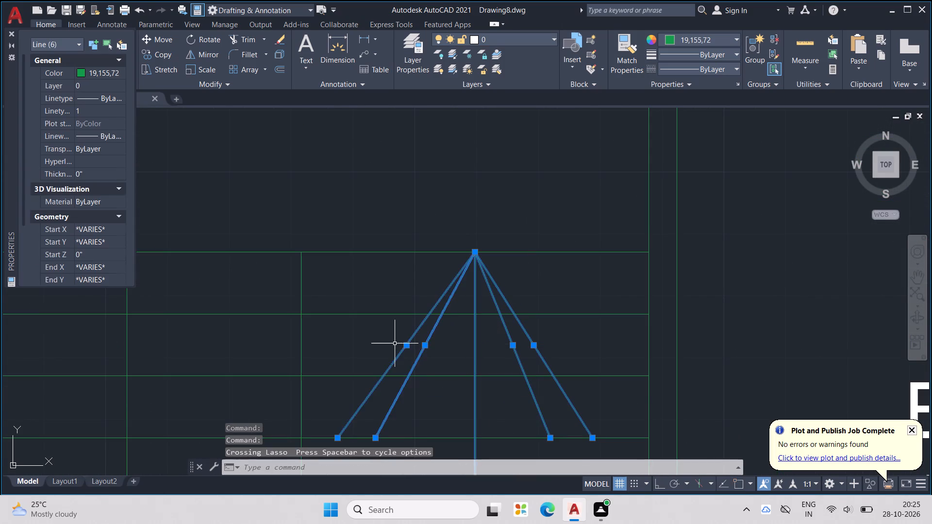
scroll(395, 342, "down", 2)
middle_click_drag(442, 335, 506, 100)
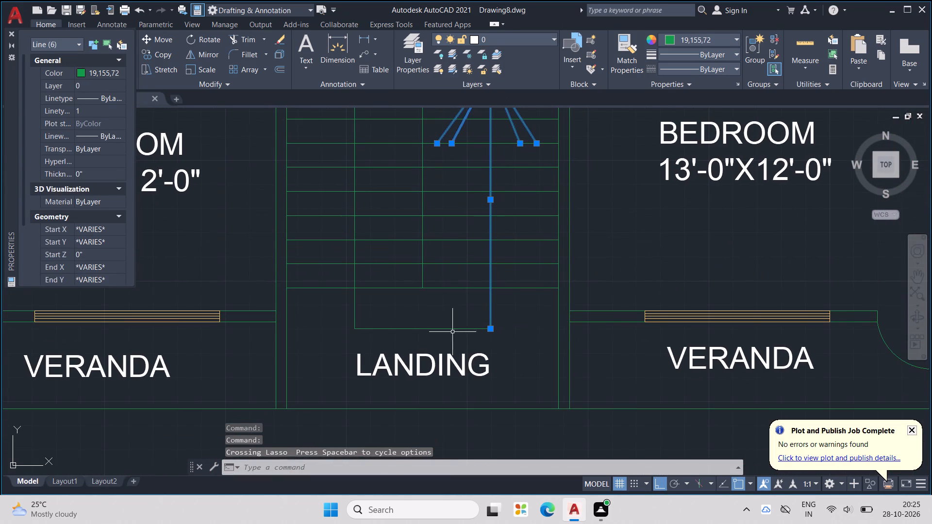
left_click(446, 337)
left_click(444, 315)
left_click_drag(433, 311, 339, 314)
left_click(701, 38)
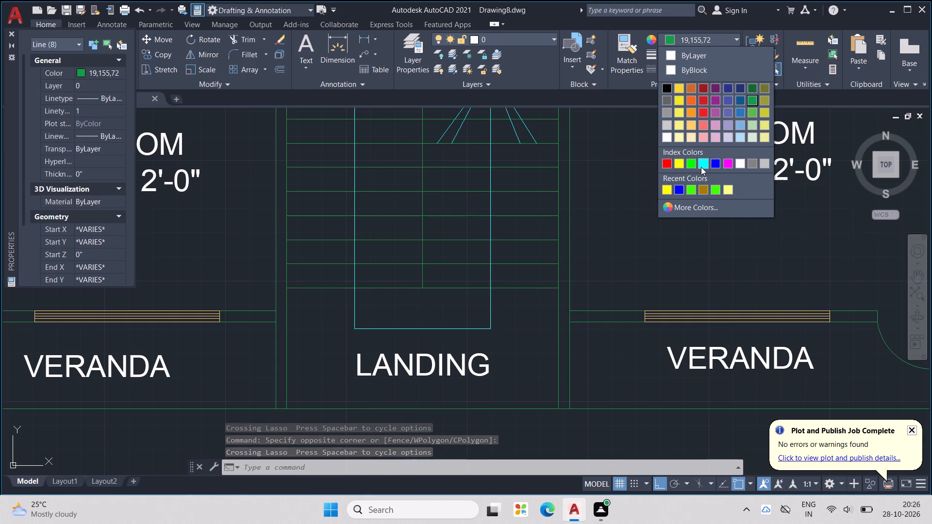
left_click(699, 213)
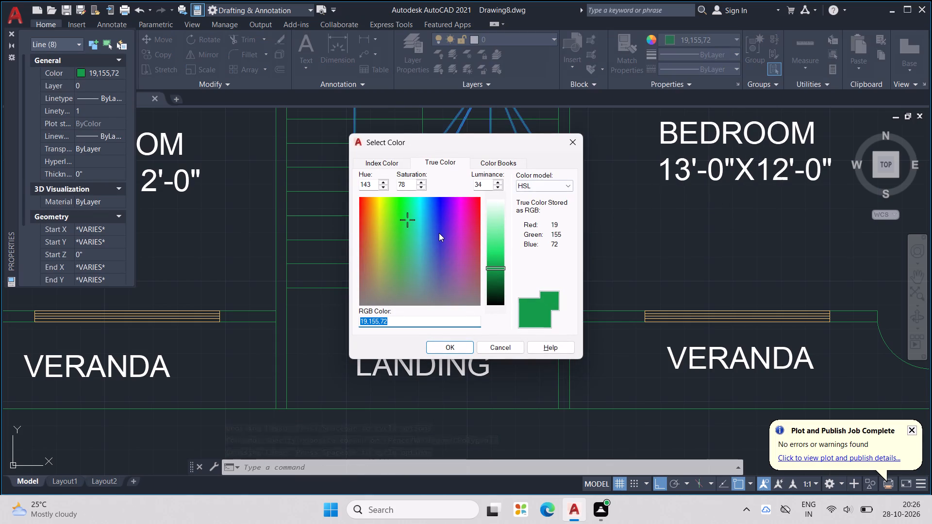
left_click(468, 201)
left_click(479, 197)
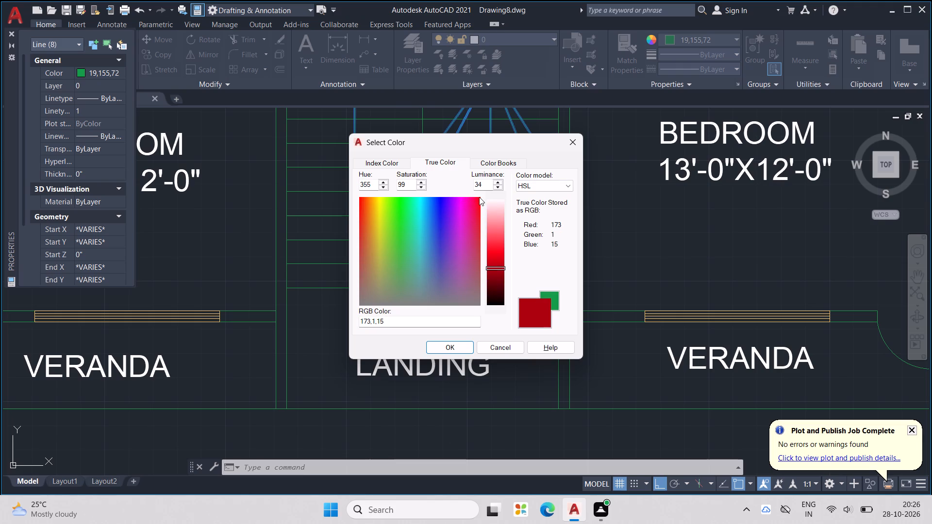
left_click_drag(499, 267, 499, 307)
left_click(496, 303)
left_click(495, 289)
left_click(493, 265)
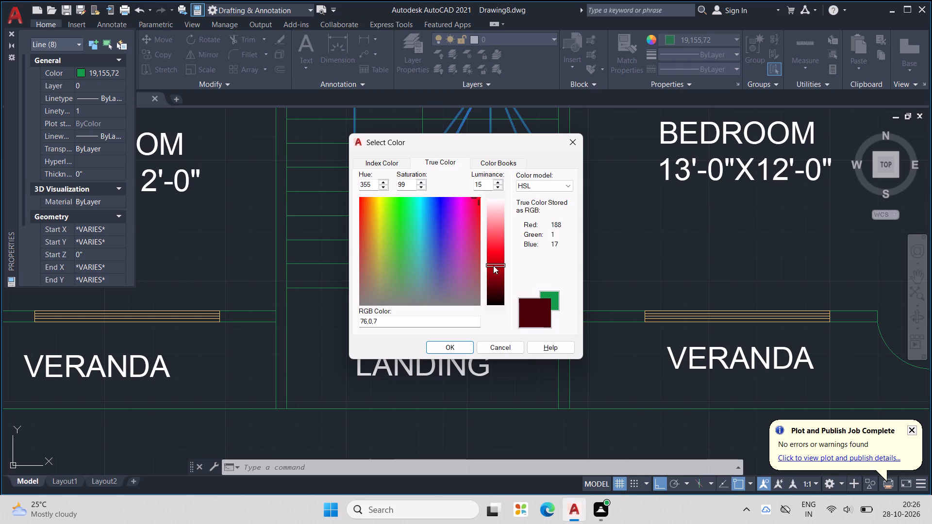
left_click(457, 342)
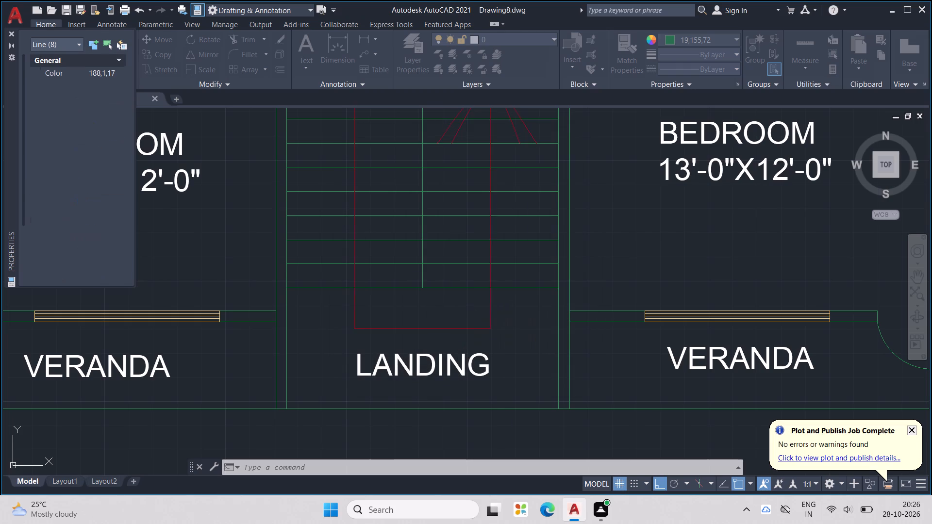
key("Escape")
key("Escape")
key("Escape")
scroll(530, 310, "down", 2)
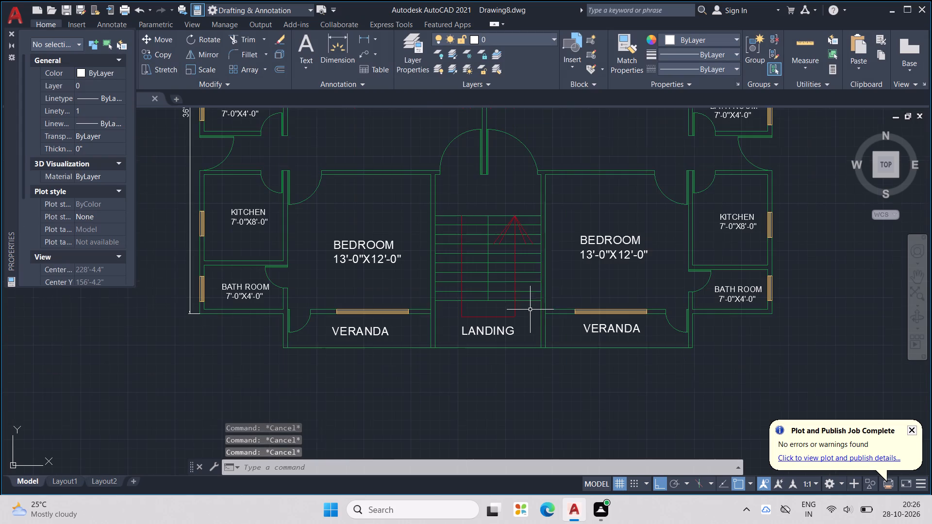
key("Escape")
key("Escape")
key("Escape")
key("Escape")
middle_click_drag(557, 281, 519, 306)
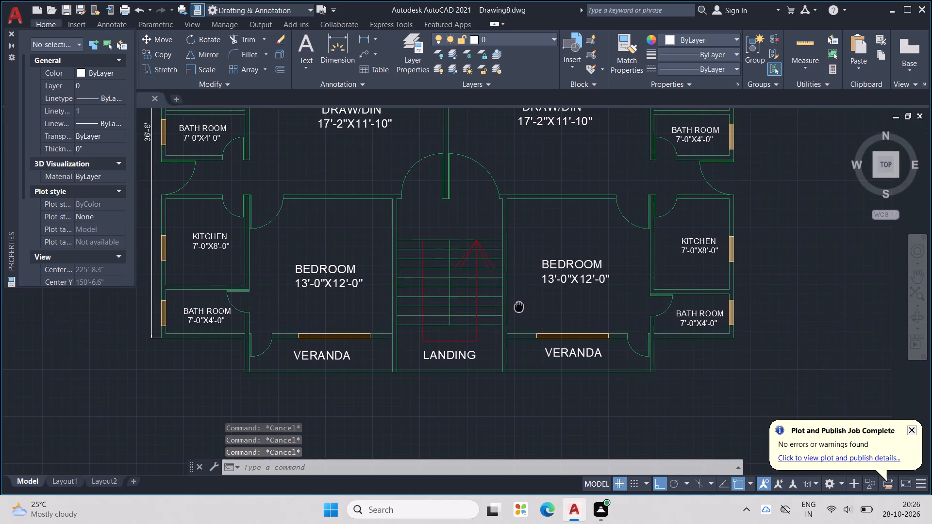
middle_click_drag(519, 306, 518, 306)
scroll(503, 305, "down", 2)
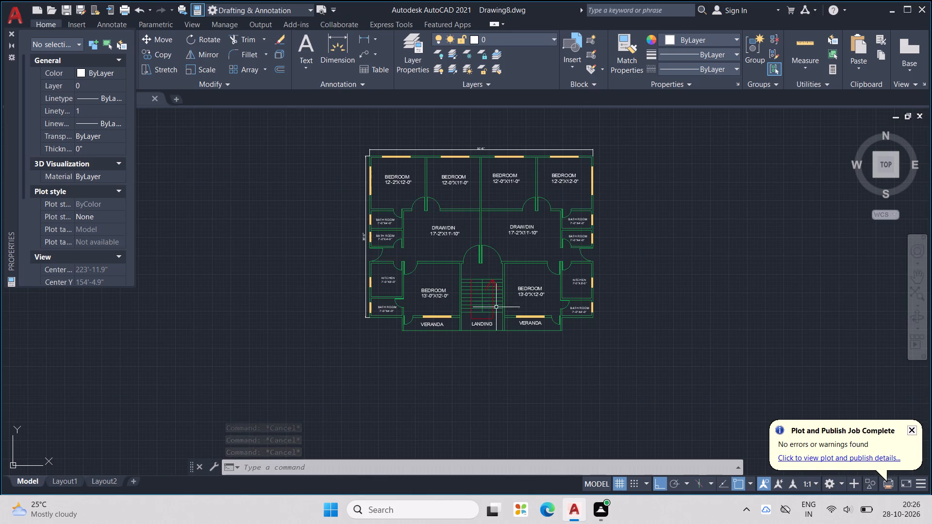
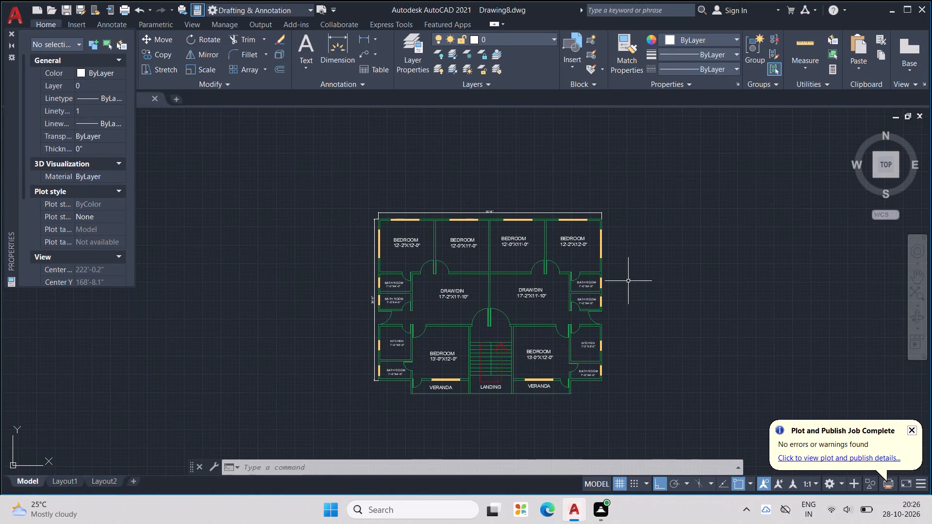
Copy the east flat's KITCHEN label and paste it in the open space between the entrance doors and the top stair tread.
scroll(444, 294, "up", 2)
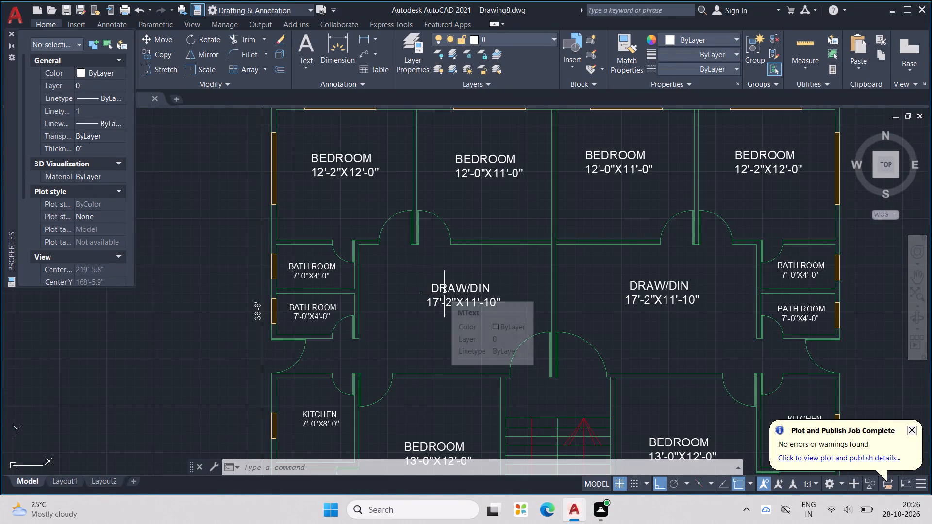
middle_click_drag(522, 301, 419, 282)
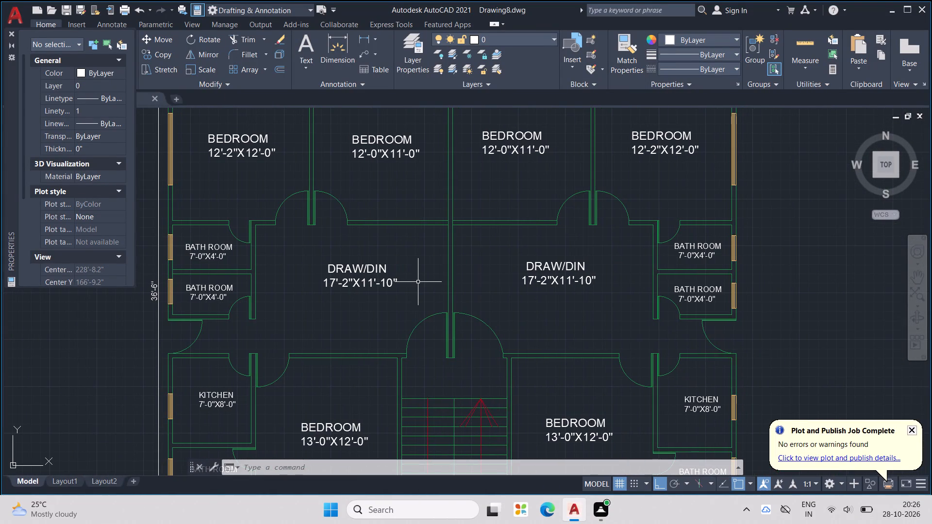
middle_click_drag(466, 330, 457, 280)
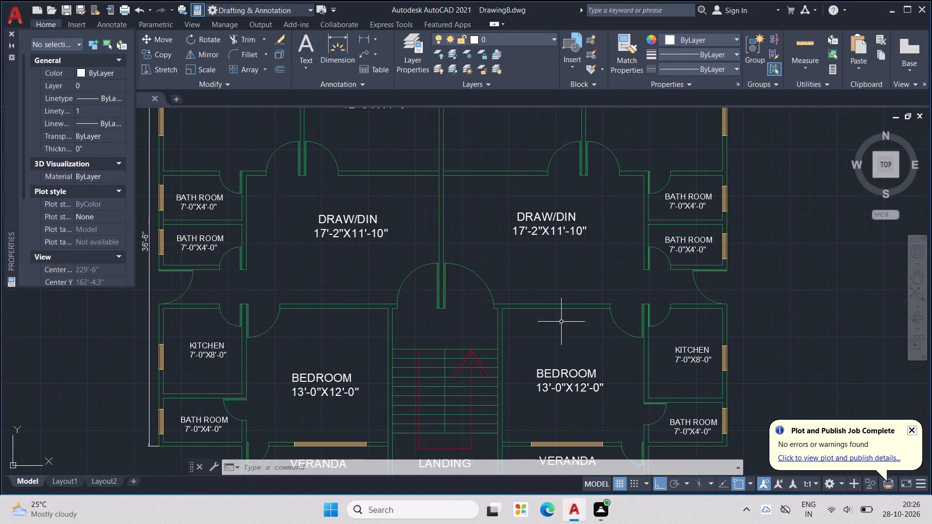
left_click(683, 351)
key("ctrl+c")
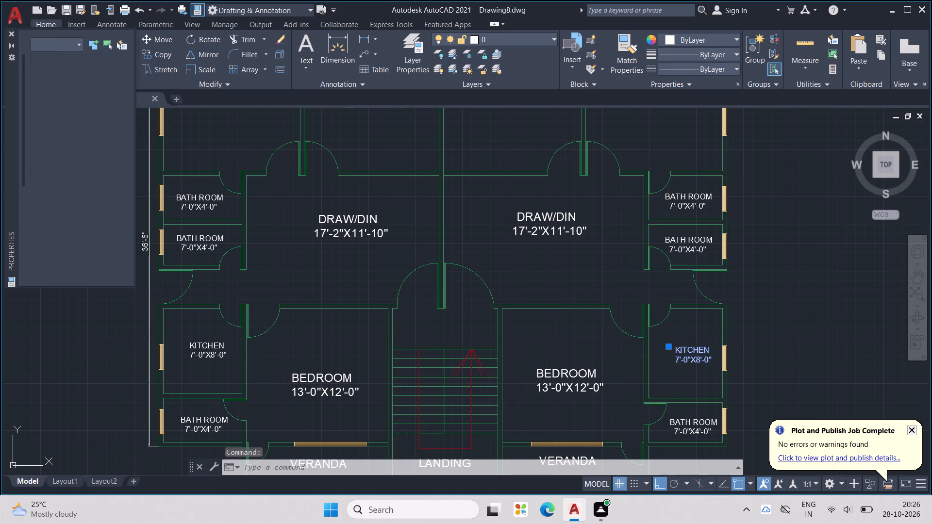
key("ctrl+v")
scroll(415, 305, "up", 1)
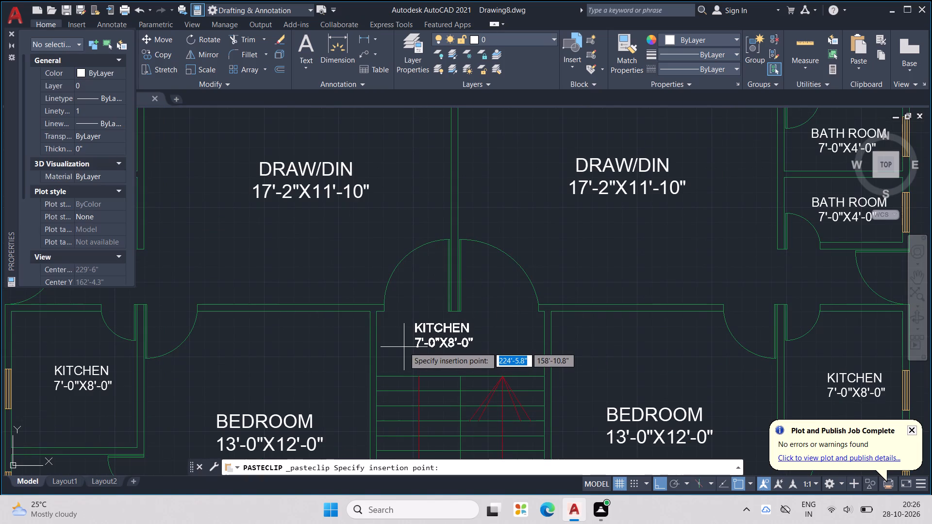
left_click(419, 350)
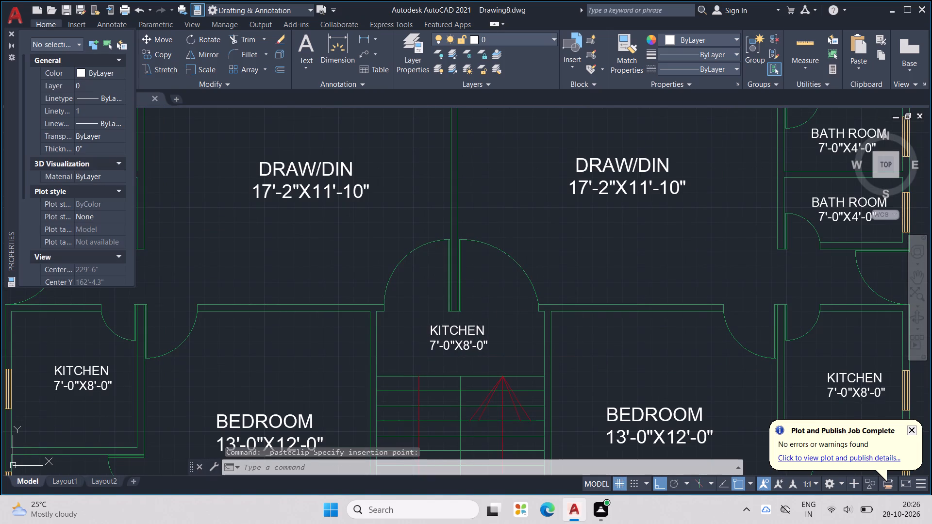
Replace the room name in the pasted label with STAIR, indented with spaces to centre it over the size line.
double_click(458, 321)
triple_click(462, 330)
left_click(462, 330)
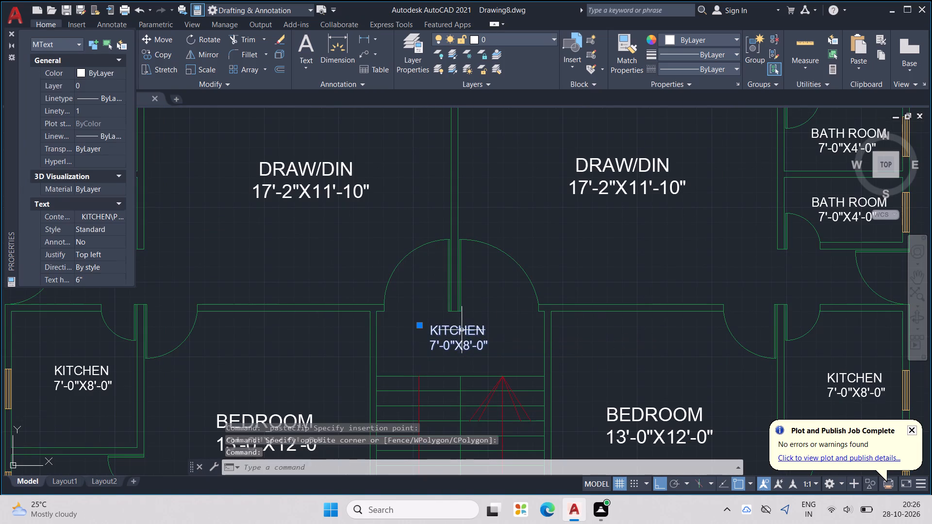
scroll(465, 333, "up", 2)
left_click_drag(506, 337, 318, 332)
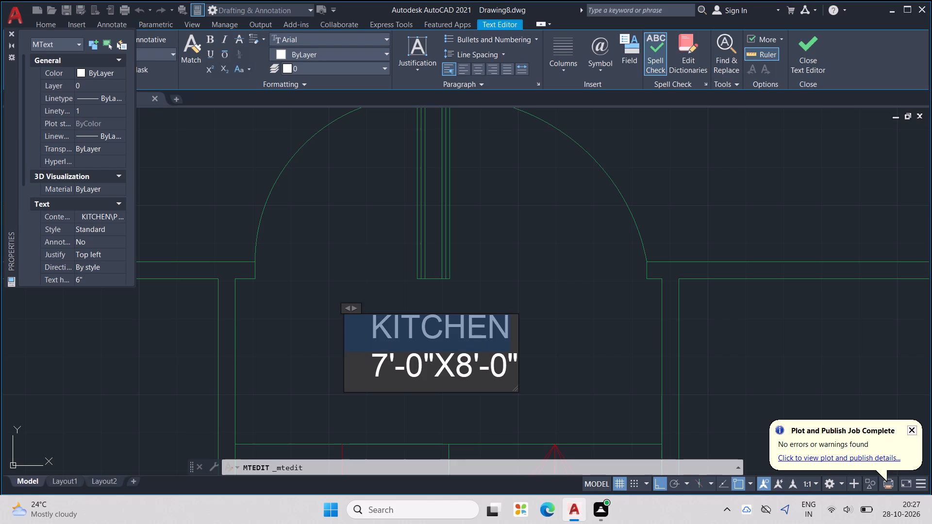
left_click_drag(318, 332, 317, 332)
type("ST")
key("a")
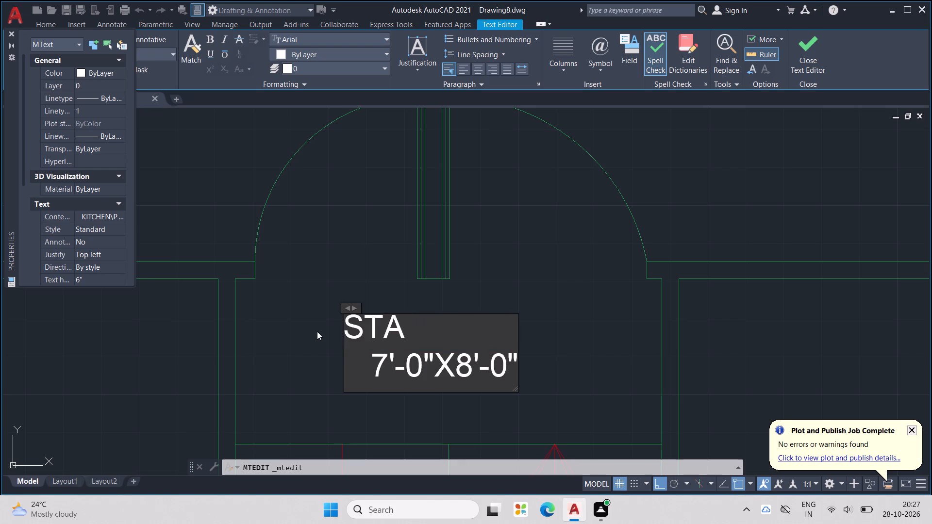
key("i")
key("r")
key("Left")
key("Left")
key("Left")
key("Left")
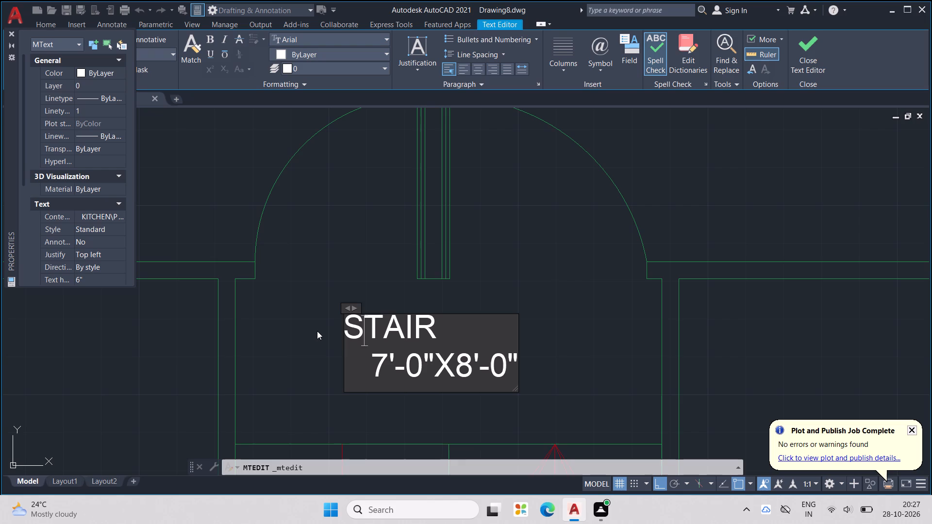
key("Left")
key("space")
key("space")
key("space")
key("space")
key("space")
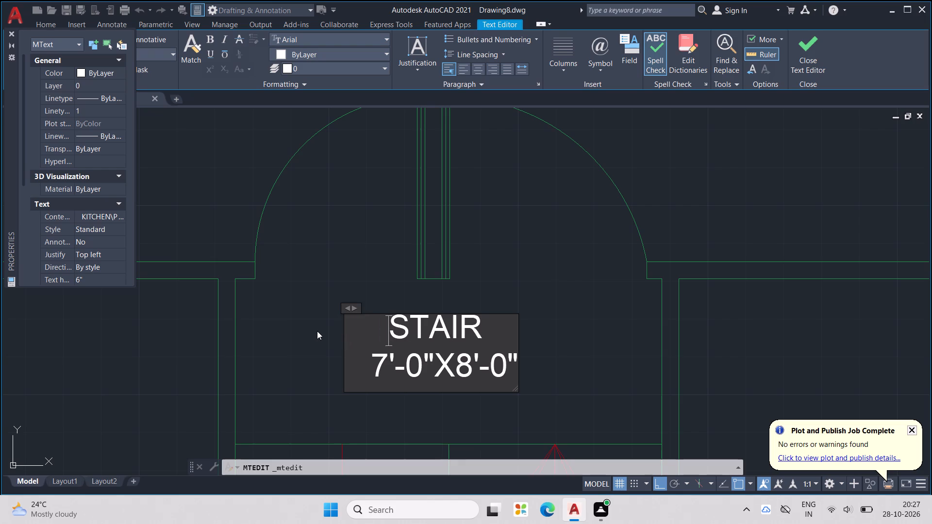
Change the STAIR label's size line to 7'-6"X12'-0" and finish the text edit.
key("Down")
key("Right")
key("Right")
key("Right")
key("BackSpace")
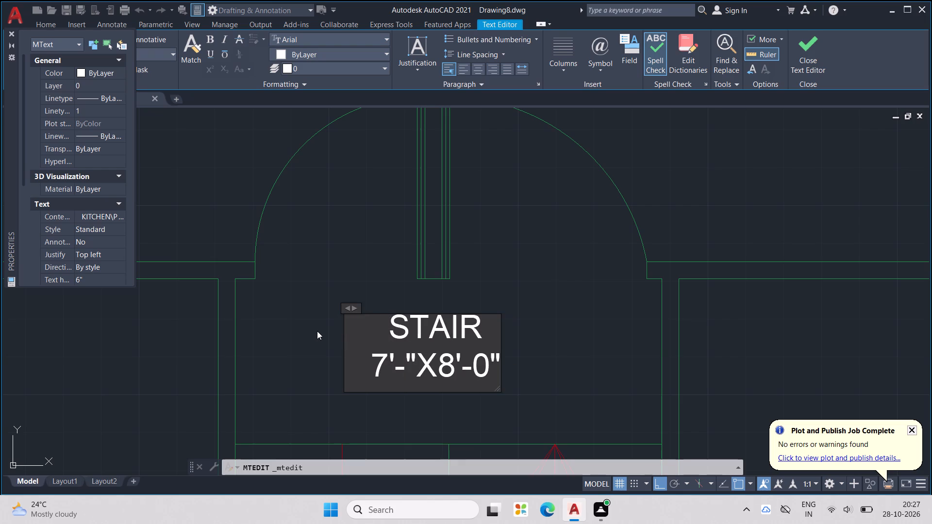
key("6")
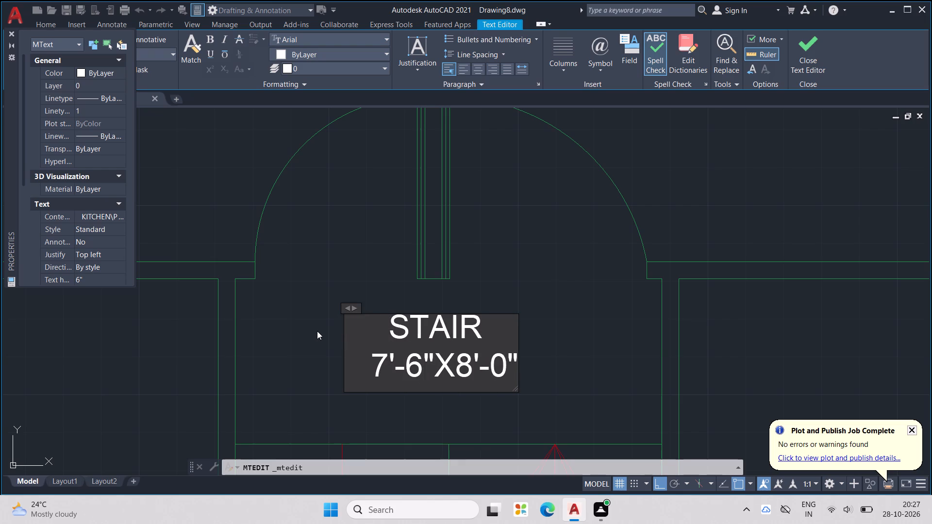
key("Right")
key("Right")
key("Right")
key("BackSpace")
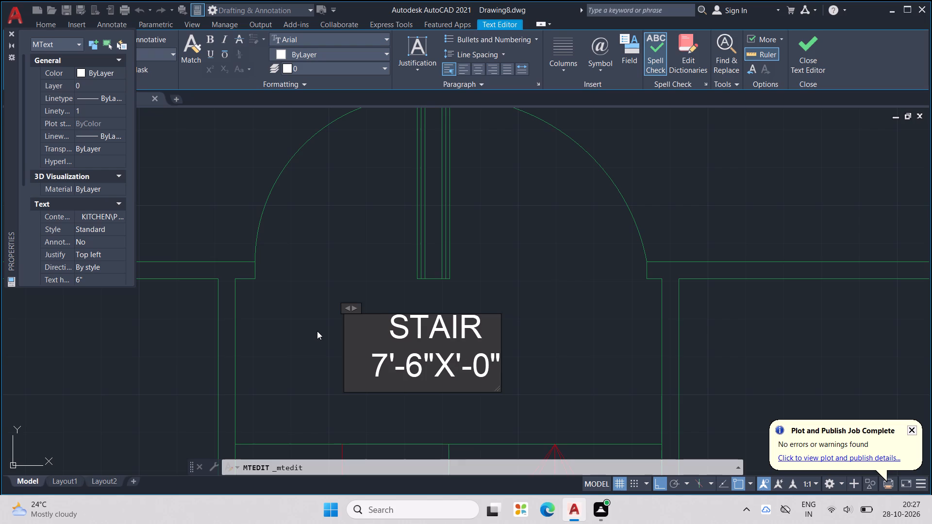
type("12")
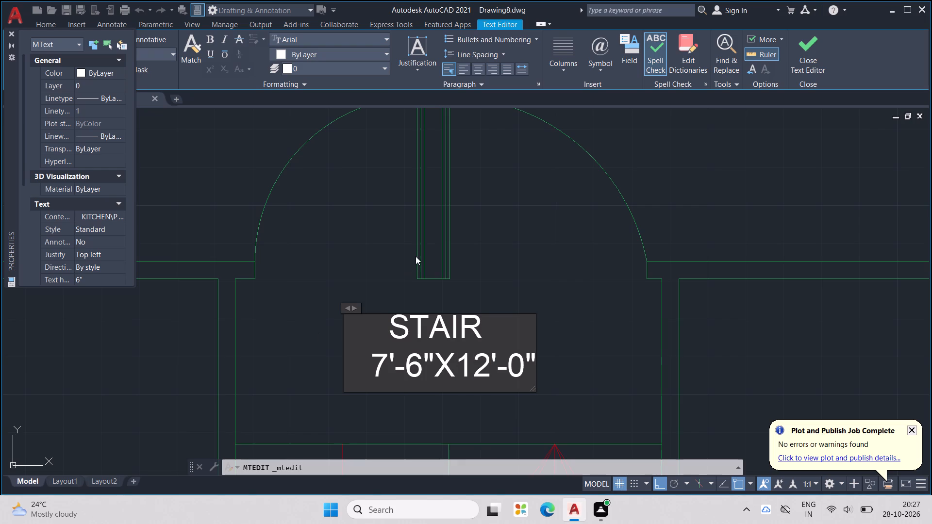
left_click(501, 256)
scroll(502, 257, "down", 2)
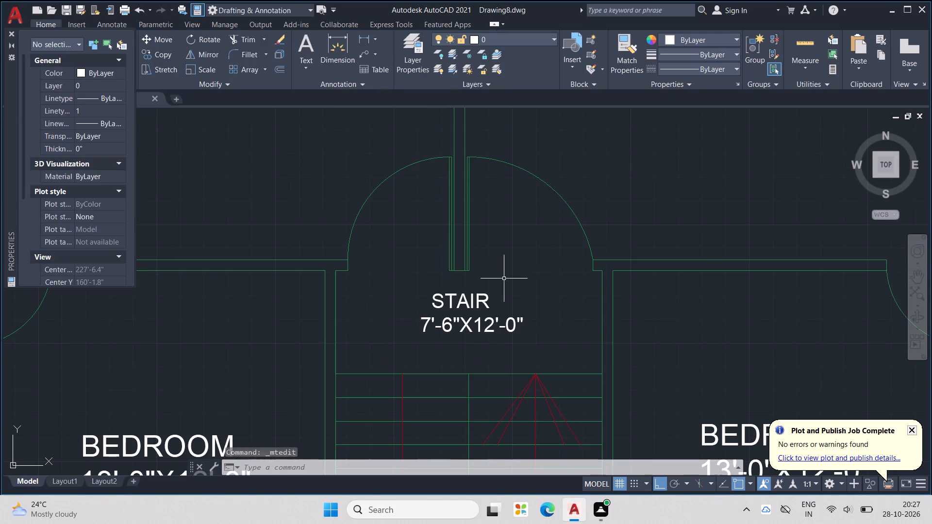
scroll(504, 278, "down", 2)
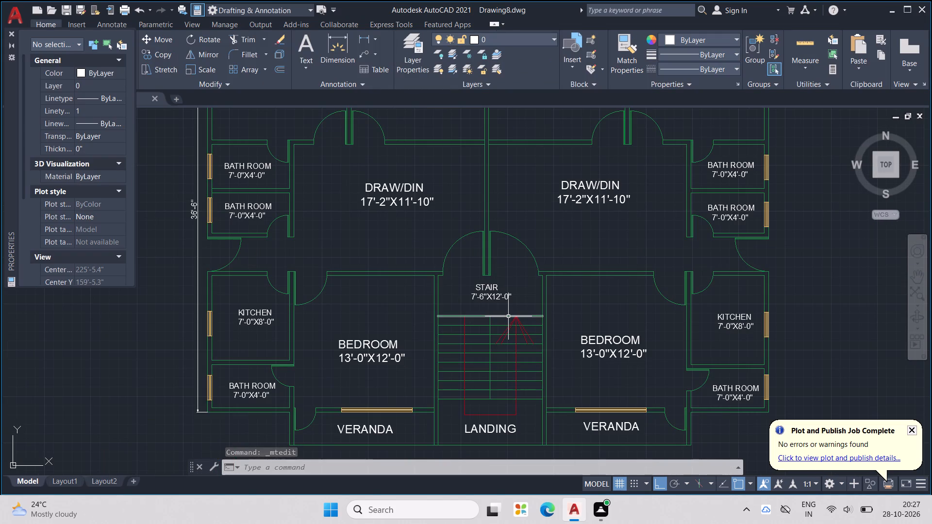
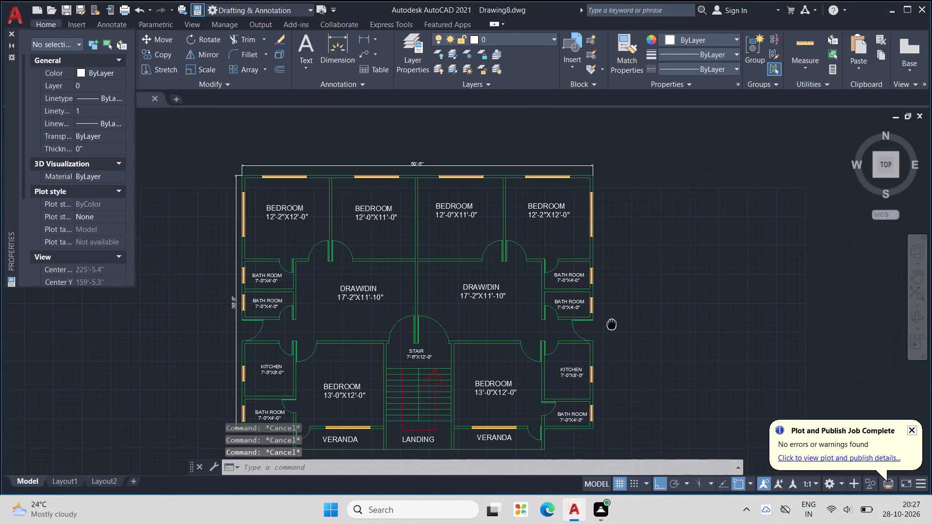
Set the current object colour to orange 248,153,30.
left_click(684, 42)
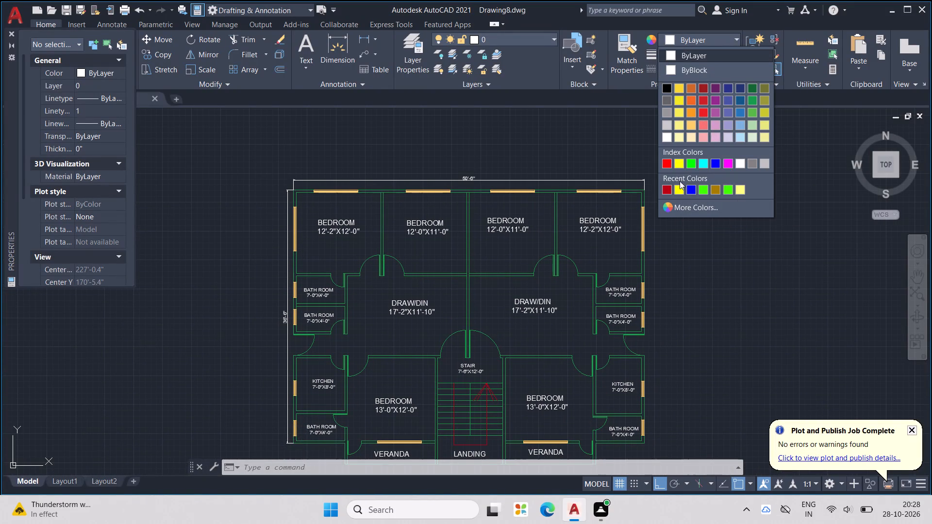
left_click(688, 89)
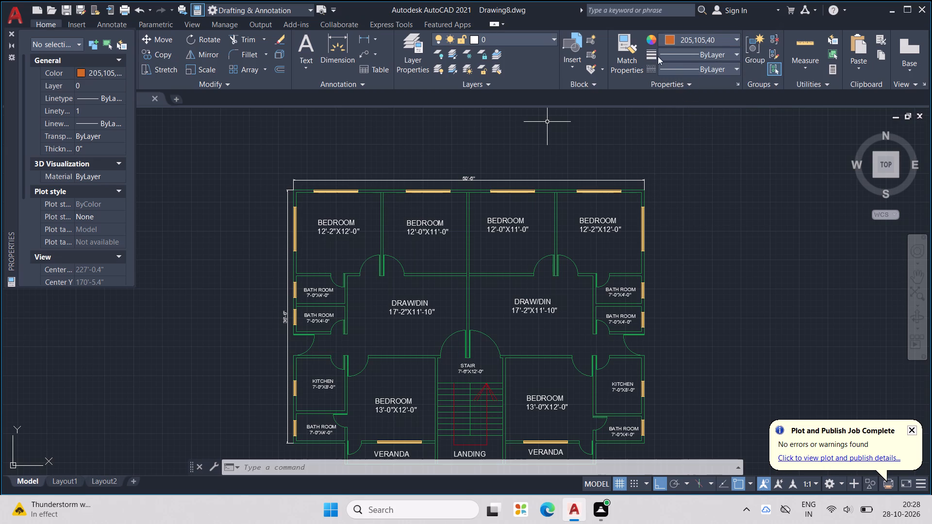
left_click(674, 37)
left_click(691, 94)
scroll(307, 197, "up", 5)
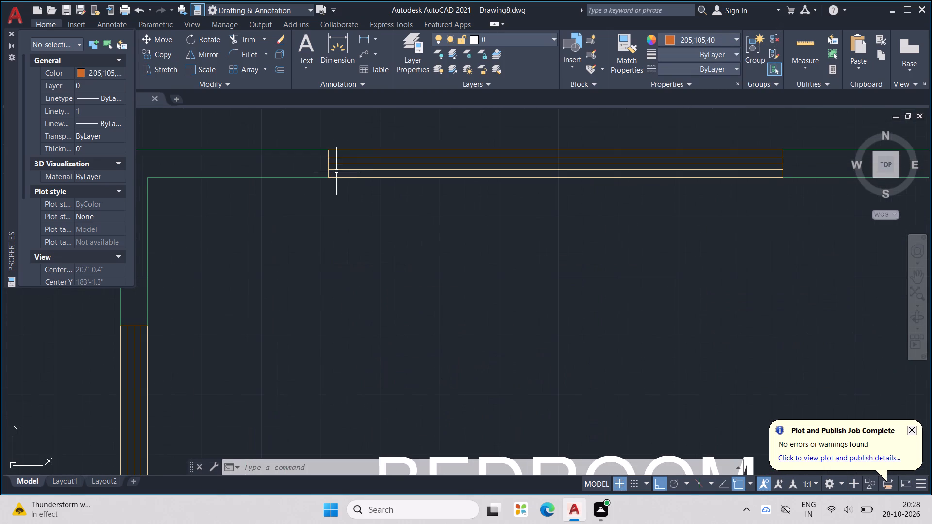
left_click(708, 36)
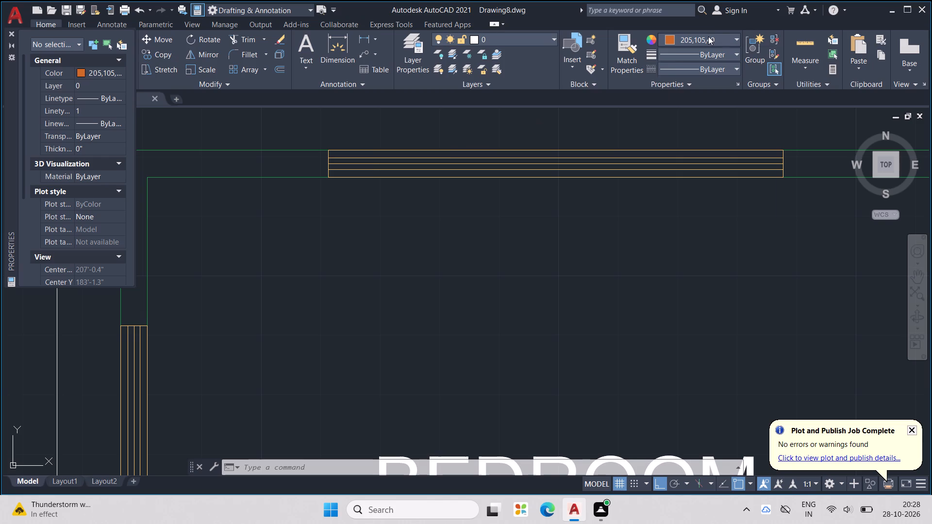
left_click(687, 85)
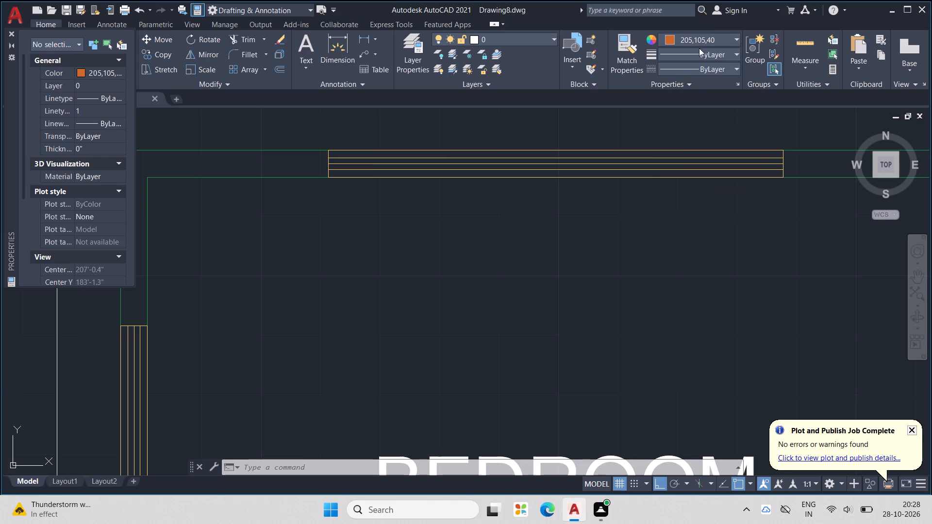
left_click(699, 40)
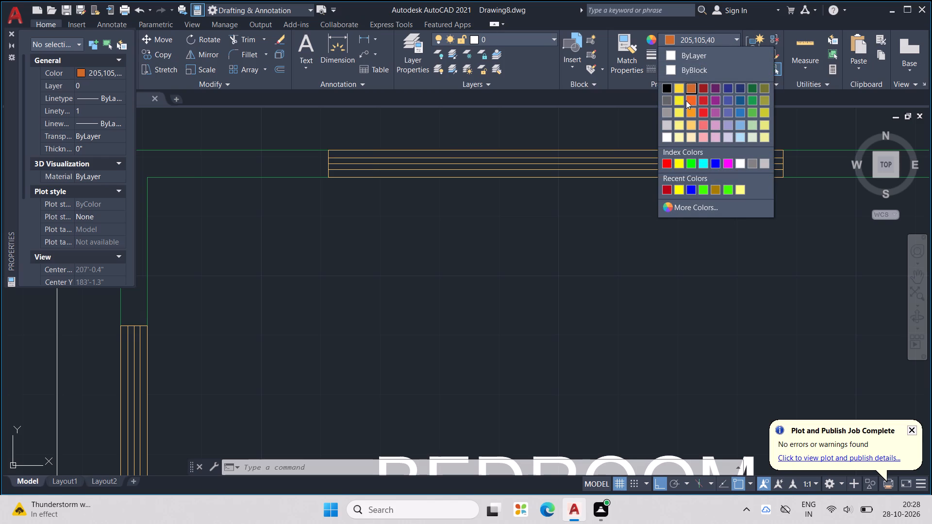
left_click(687, 115)
left_click_drag(536, 182, 543, 209)
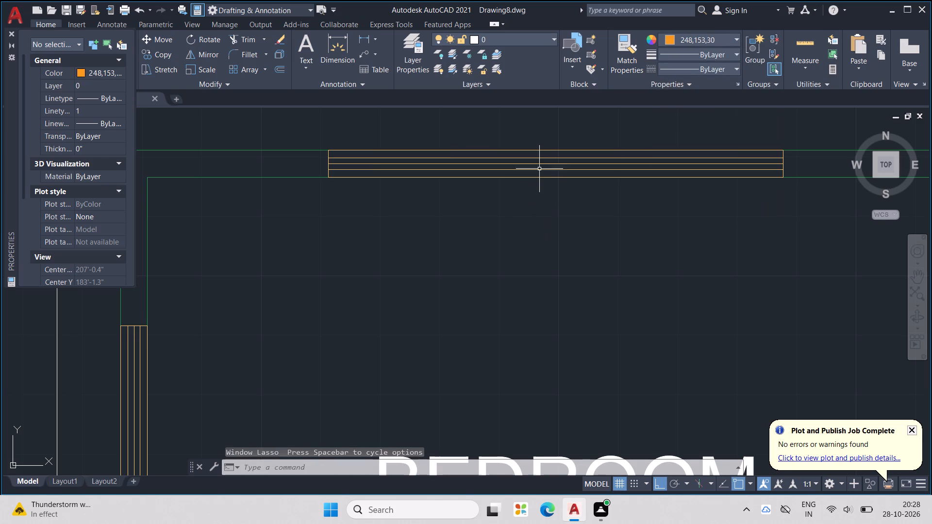
key("Escape")
key("Escape")
key("Escape")
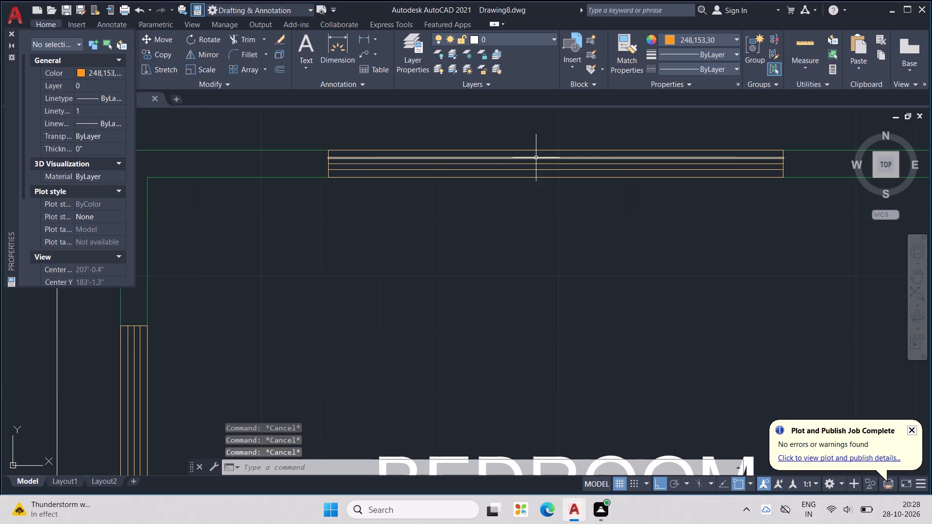
Draw a three-sided line outline projecting outside the north wall, spanning the full width of the northwest bedroom's top window.
middle_click_drag(540, 162, 569, 248)
scroll(544, 170, "down", 1)
key("Escape")
key("Escape")
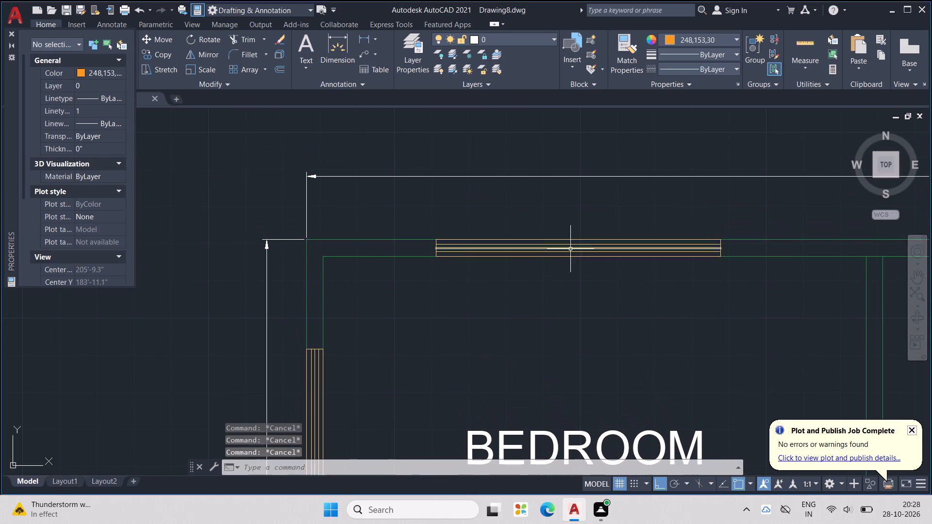
key("l")
key("Return")
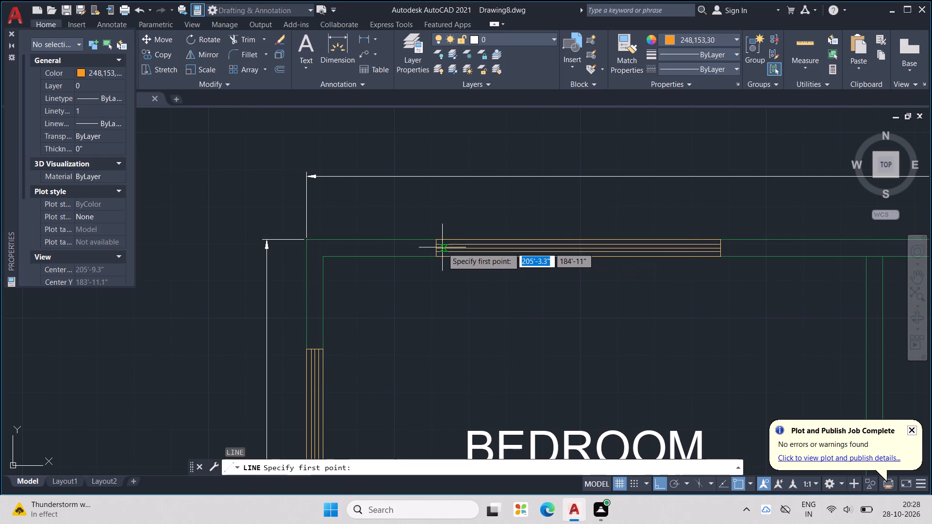
left_click(435, 240)
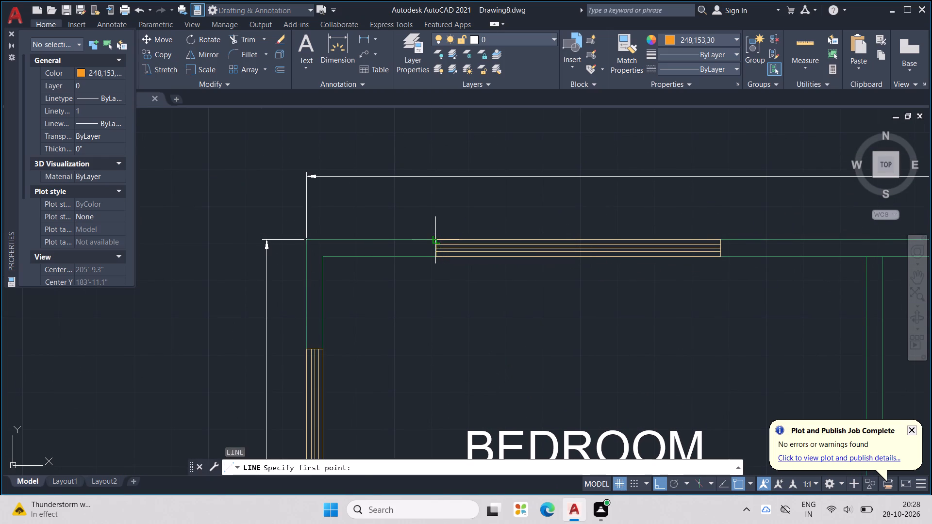
left_click(434, 206)
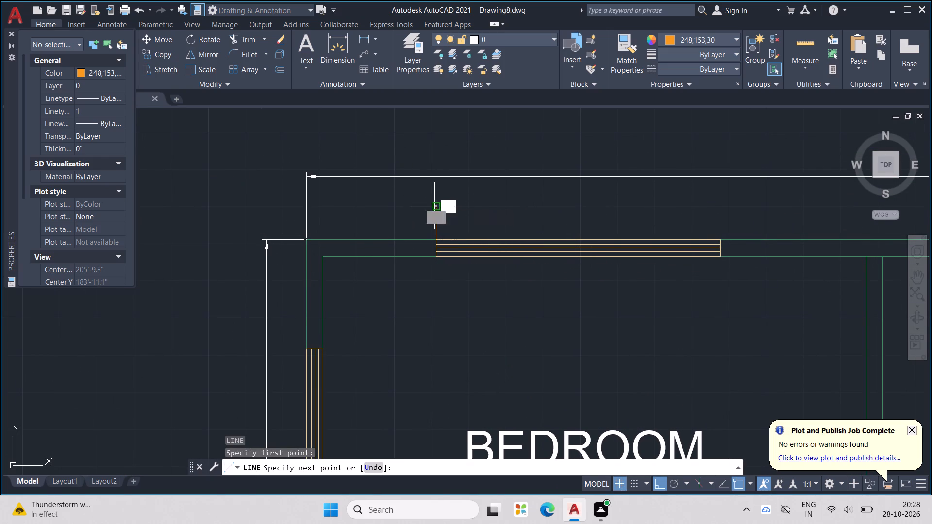
middle_click_drag(636, 208, 536, 216)
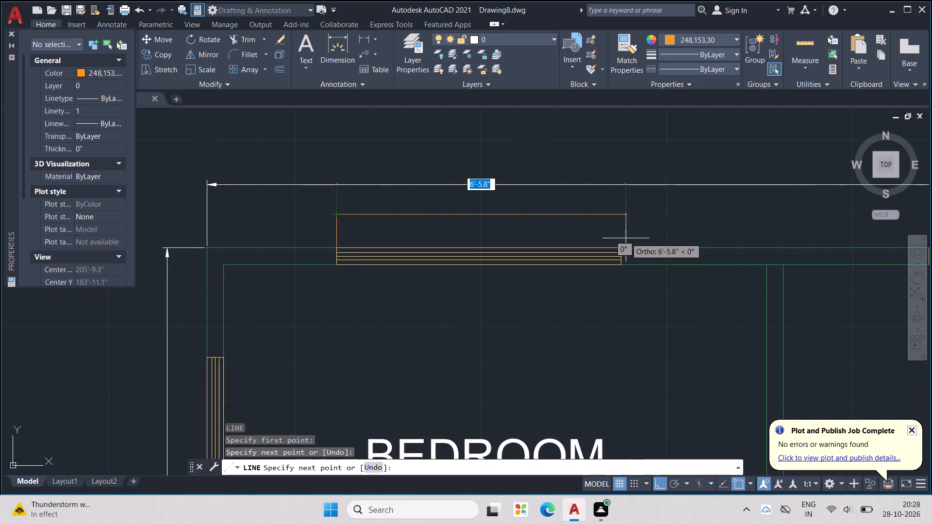
left_click(620, 224)
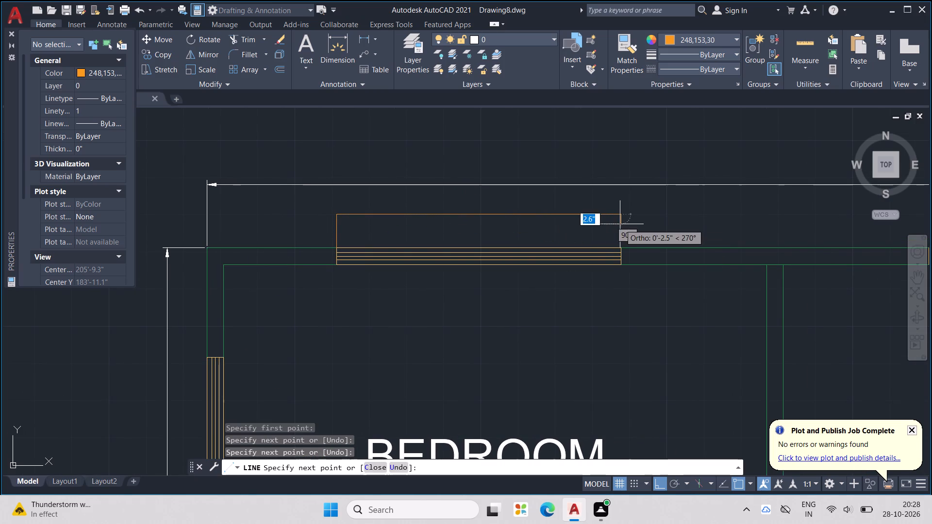
left_click(624, 245)
key("Escape")
middle_click_drag(630, 238, 508, 260)
scroll(630, 238, "down", 1)
scroll(506, 260, "down", 1)
key("Escape")
key("Escape")
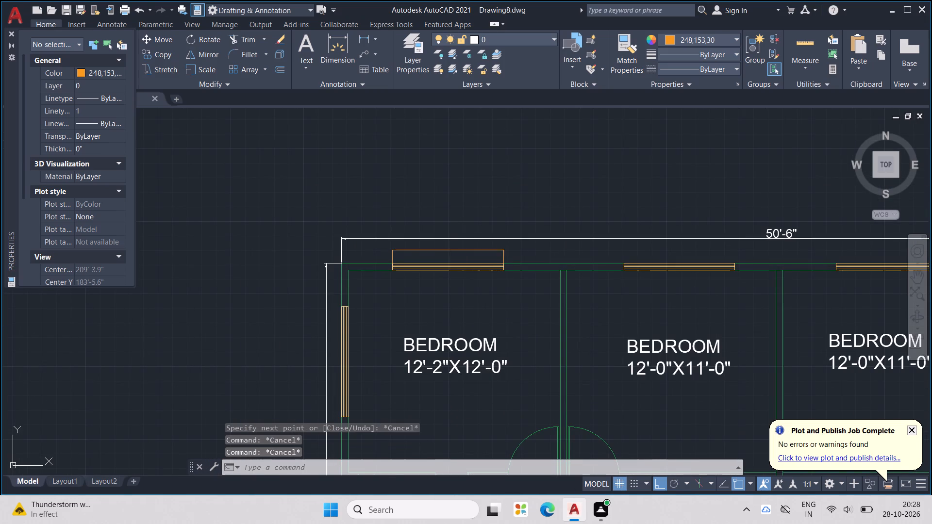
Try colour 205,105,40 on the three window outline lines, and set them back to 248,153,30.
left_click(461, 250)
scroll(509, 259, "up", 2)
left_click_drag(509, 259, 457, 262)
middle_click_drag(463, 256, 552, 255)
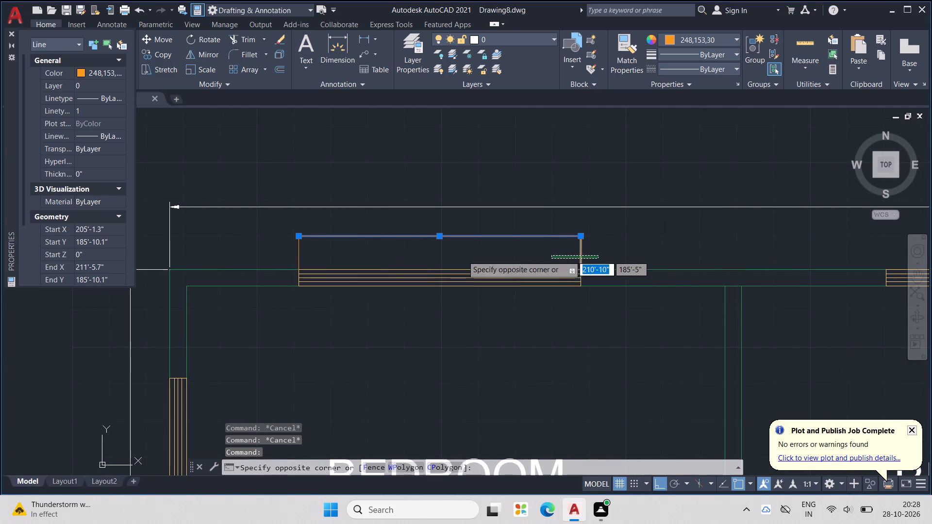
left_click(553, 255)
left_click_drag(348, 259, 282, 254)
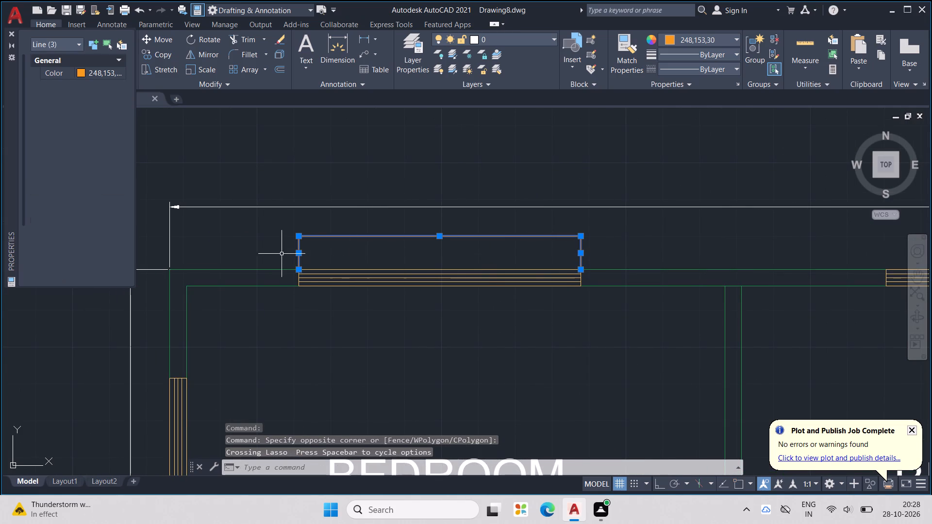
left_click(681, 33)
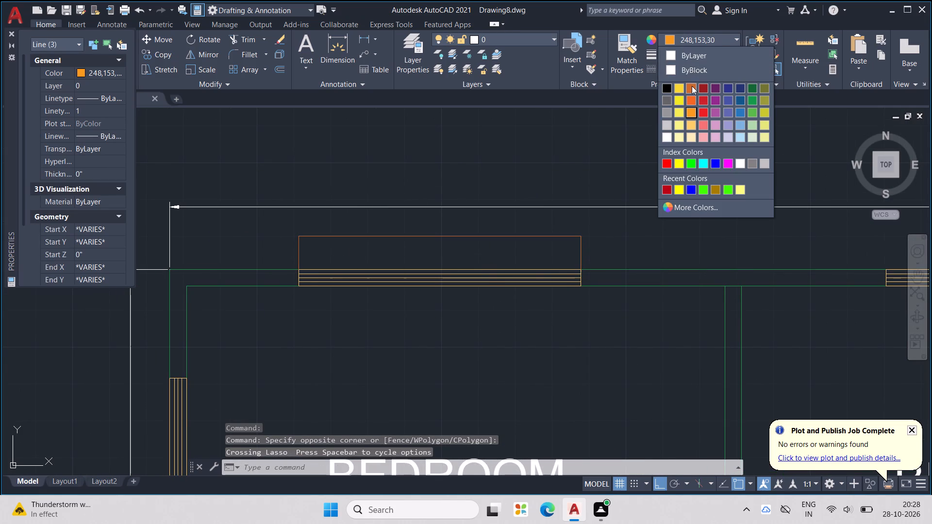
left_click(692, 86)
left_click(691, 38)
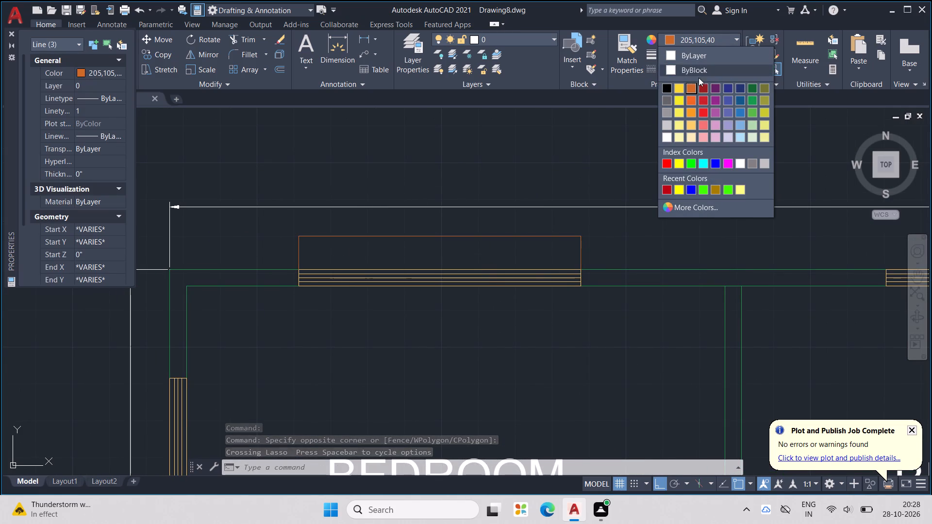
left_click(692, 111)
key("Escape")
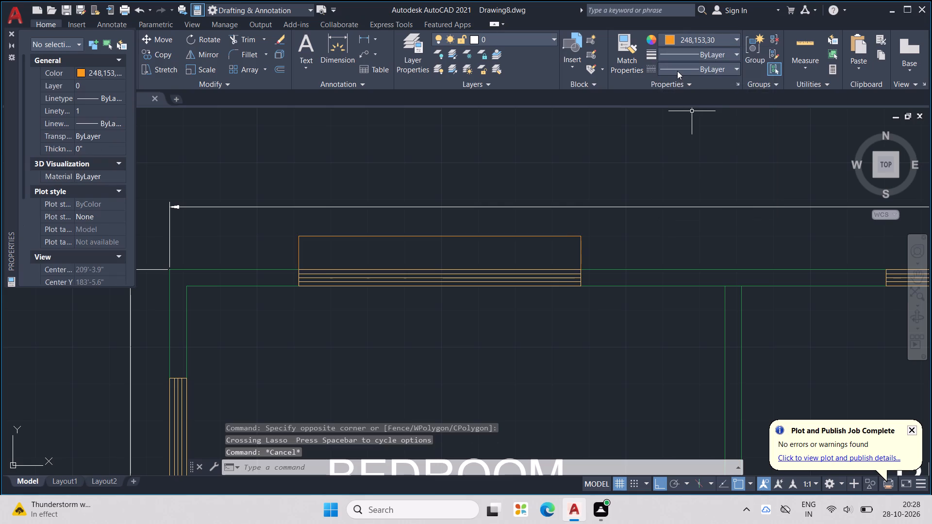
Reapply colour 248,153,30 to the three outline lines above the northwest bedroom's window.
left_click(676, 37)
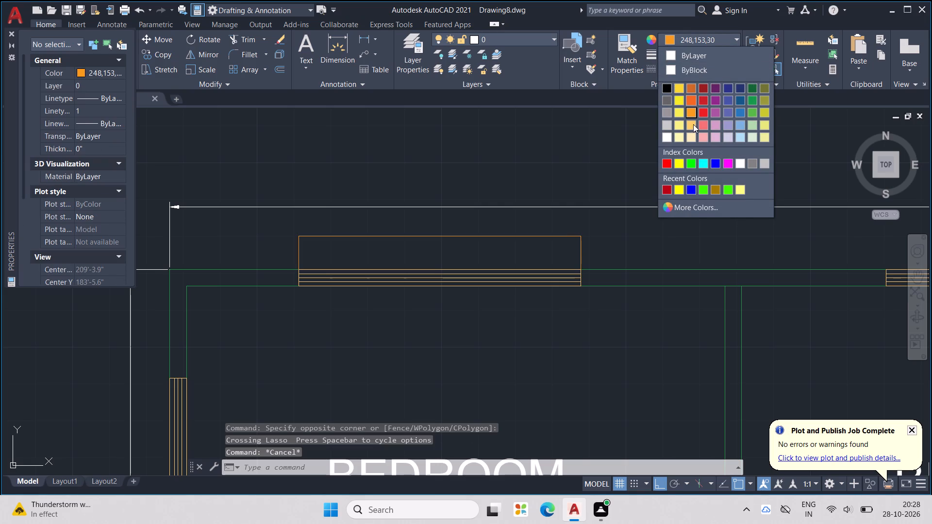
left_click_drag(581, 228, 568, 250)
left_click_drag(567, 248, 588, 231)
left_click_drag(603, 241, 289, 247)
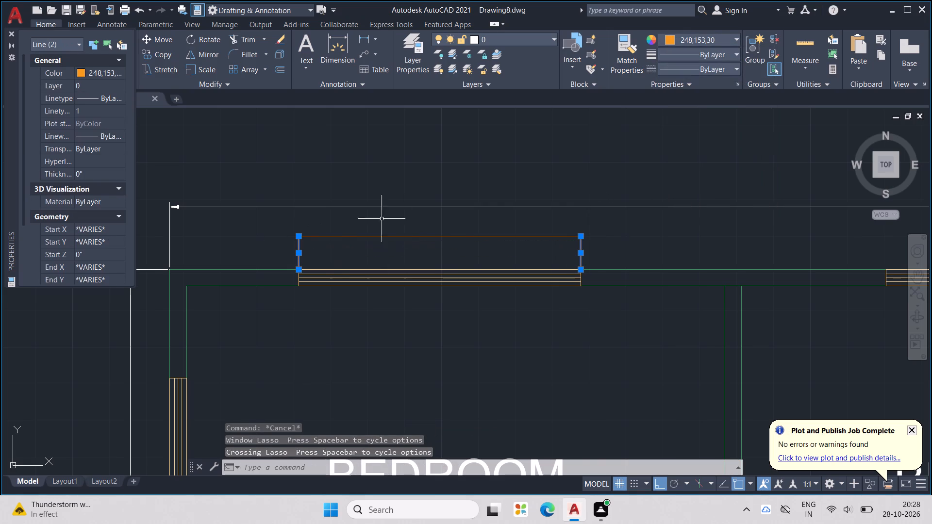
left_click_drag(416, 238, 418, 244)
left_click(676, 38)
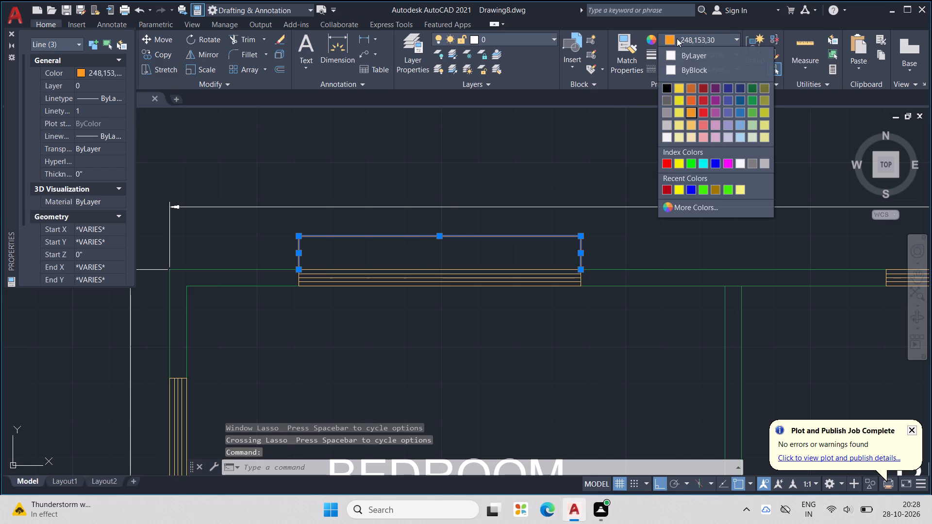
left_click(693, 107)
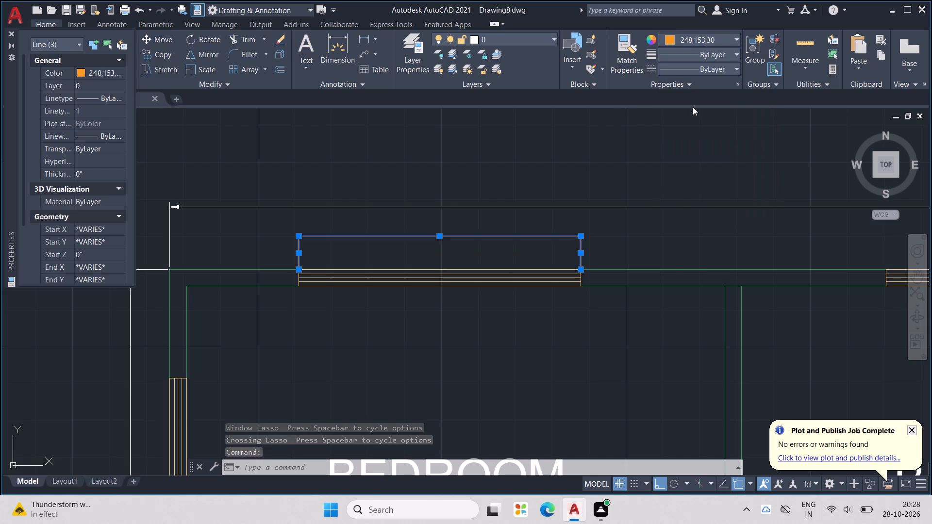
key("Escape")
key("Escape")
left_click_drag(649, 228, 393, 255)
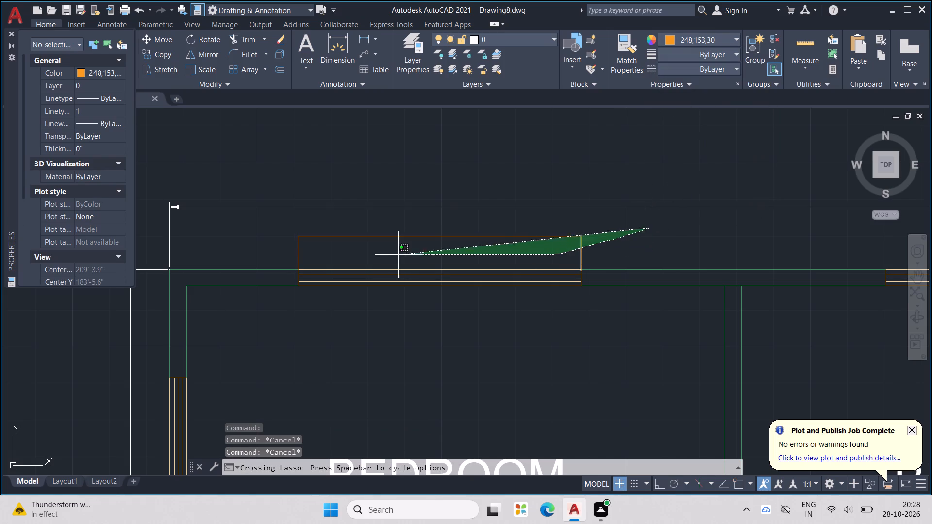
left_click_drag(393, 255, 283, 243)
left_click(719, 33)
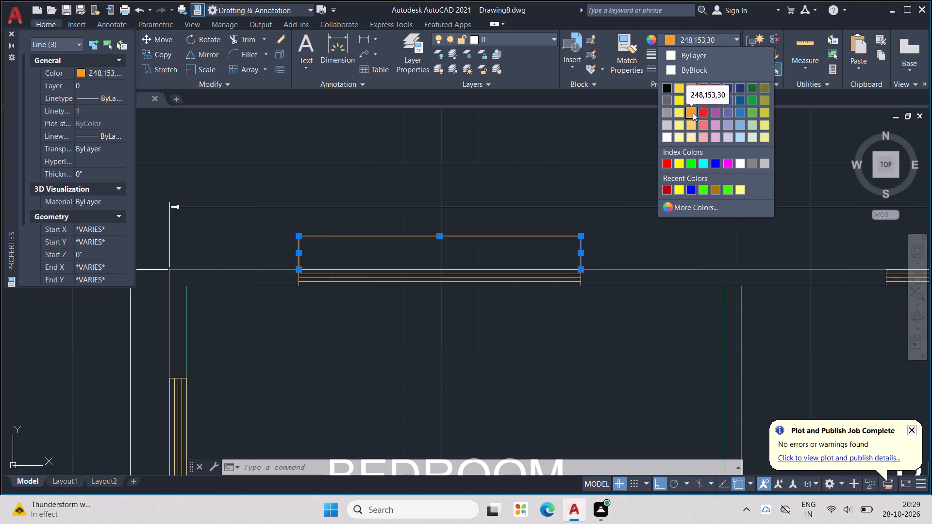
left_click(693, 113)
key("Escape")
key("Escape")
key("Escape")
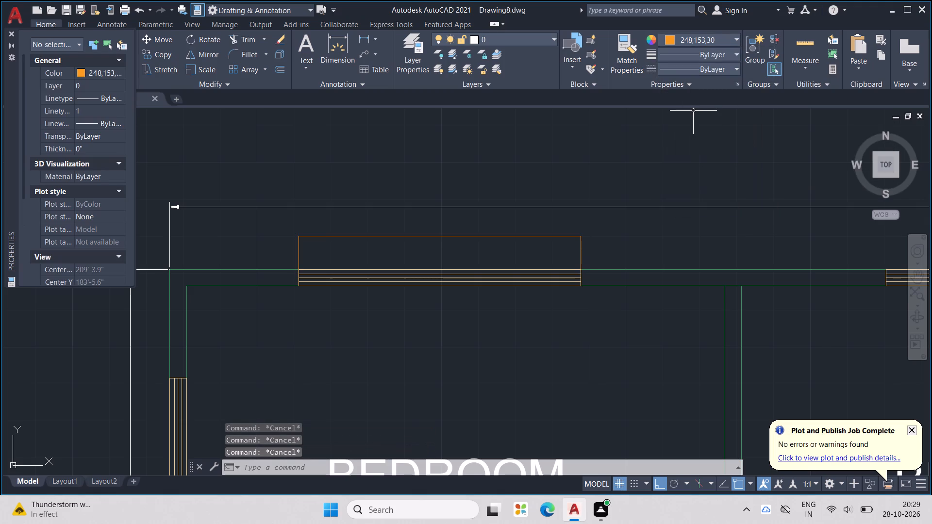
Draw a matching three-sided line outline outside the north wall, spanning the window of the second bedroom from the west.
scroll(693, 111, "down", 3)
middle_click_drag(698, 179, 565, 262)
key("l")
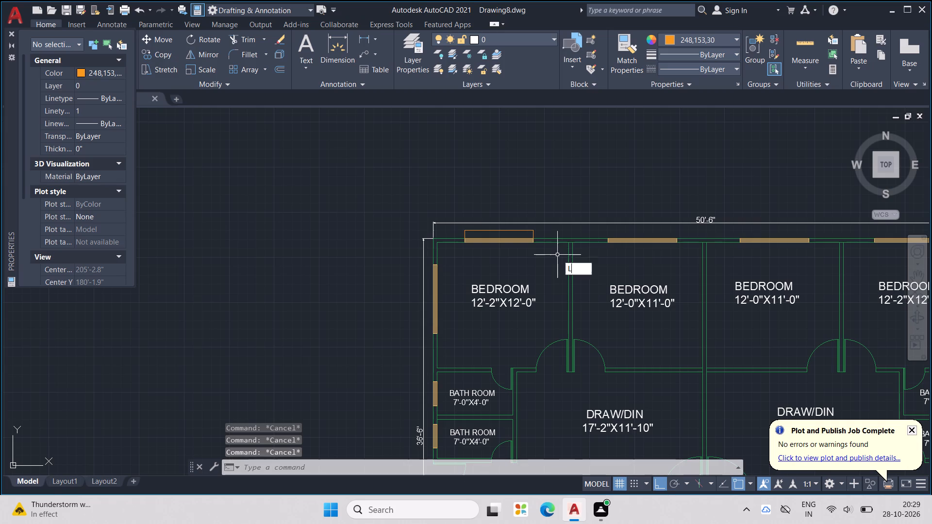
key("Return")
scroll(621, 232, "up", 3)
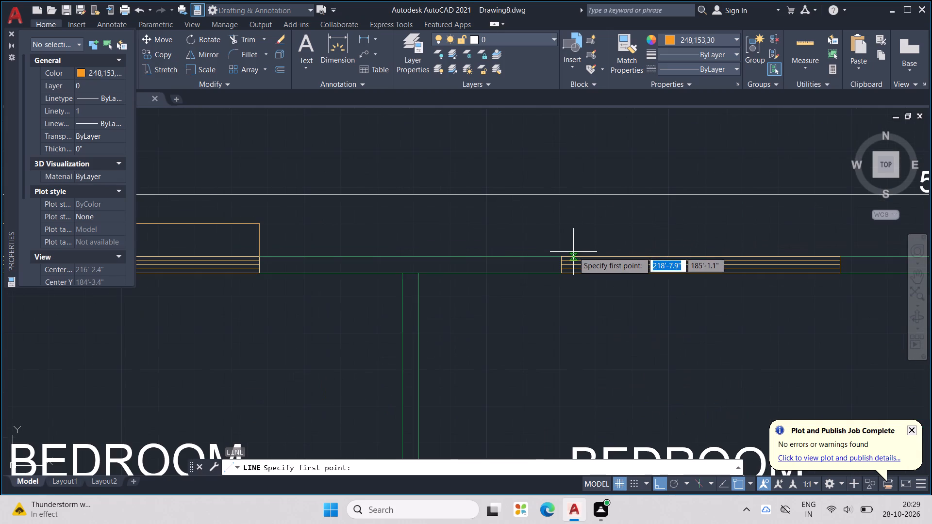
left_click(563, 257)
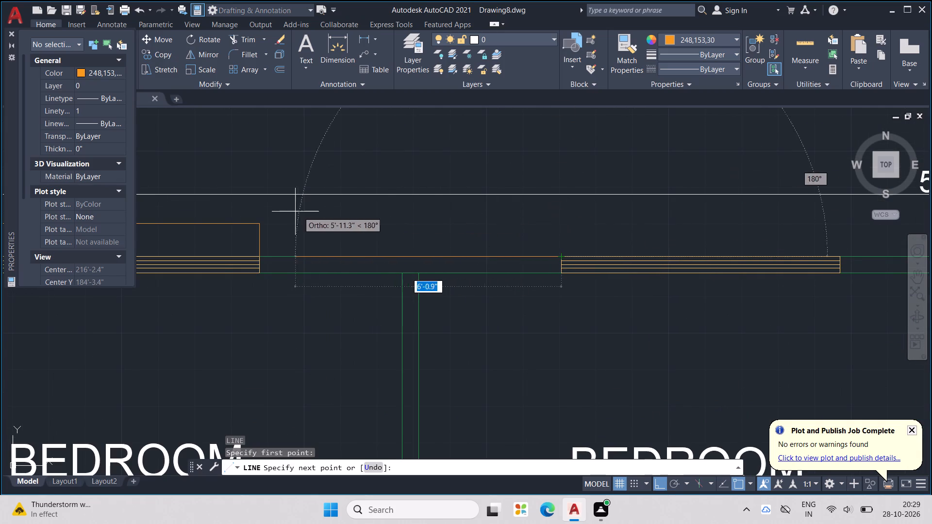
left_click(561, 221)
middle_click_drag(646, 216, 595, 214)
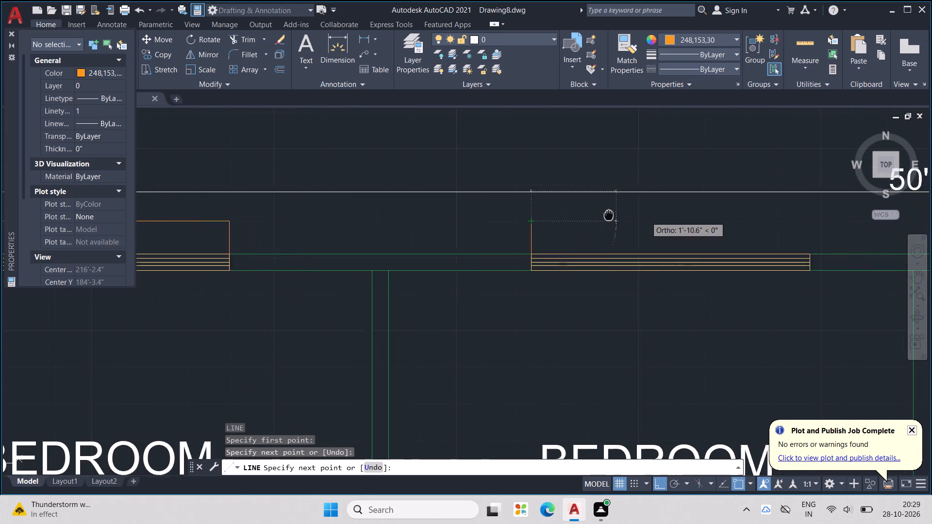
middle_click_drag(595, 214, 523, 214)
scroll(751, 215, "up", 2)
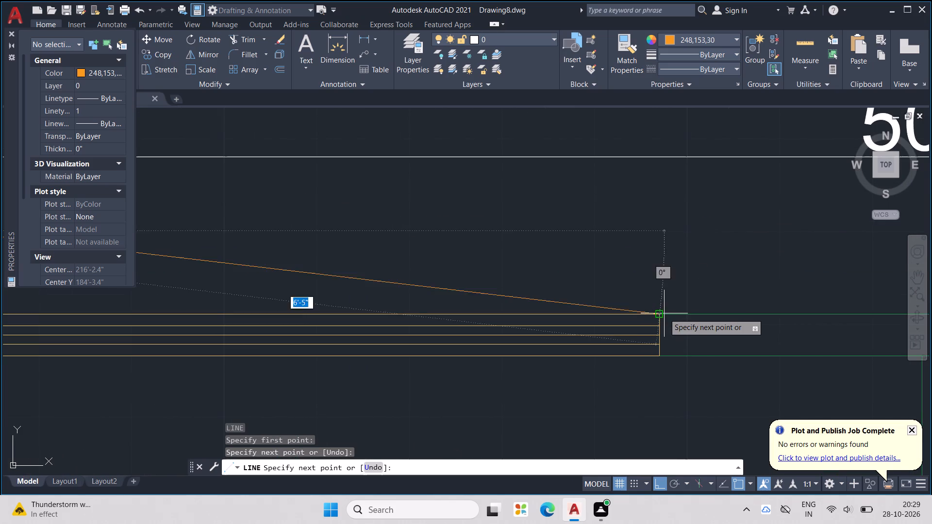
left_click(658, 231)
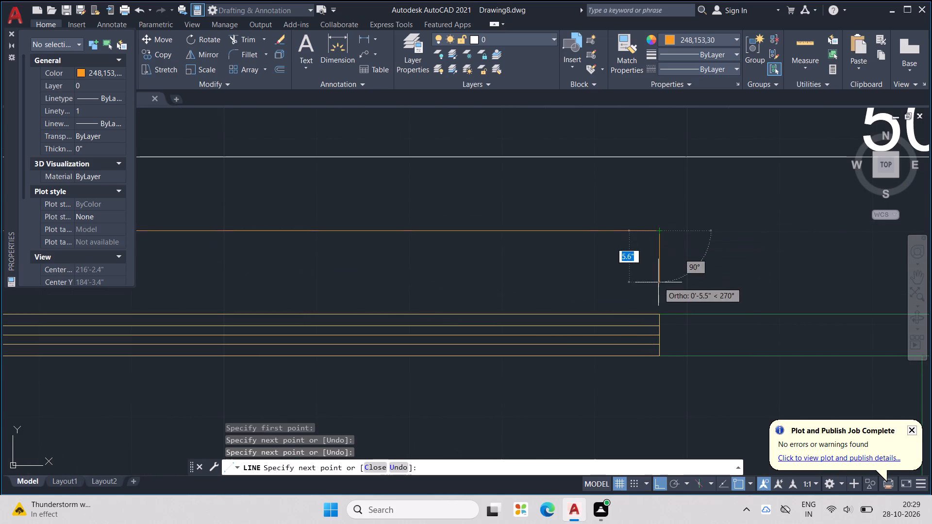
left_click(661, 314)
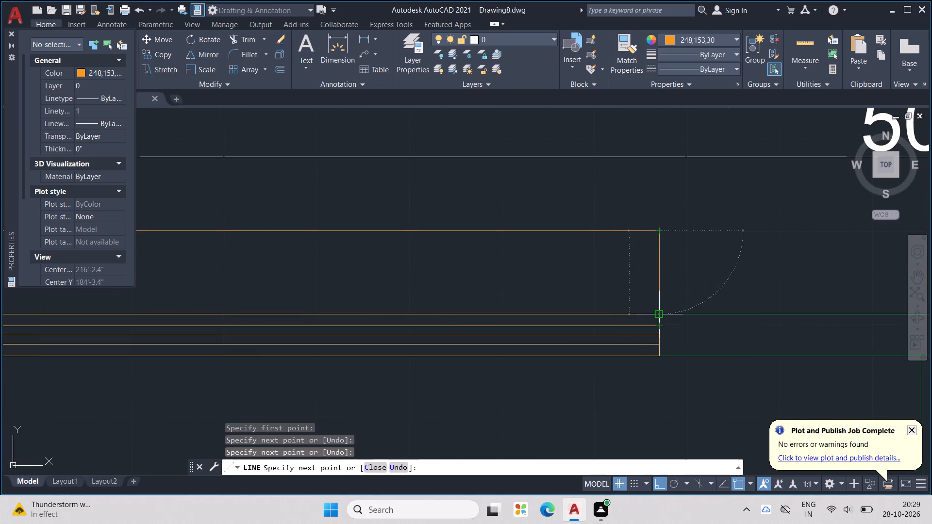
Start a line outline at the west end of the third bedroom's north window, projecting 9" outward from the wall.
key("Escape")
scroll(664, 295, "down", 3)
key("Escape")
middle_click_drag(692, 269, 555, 282)
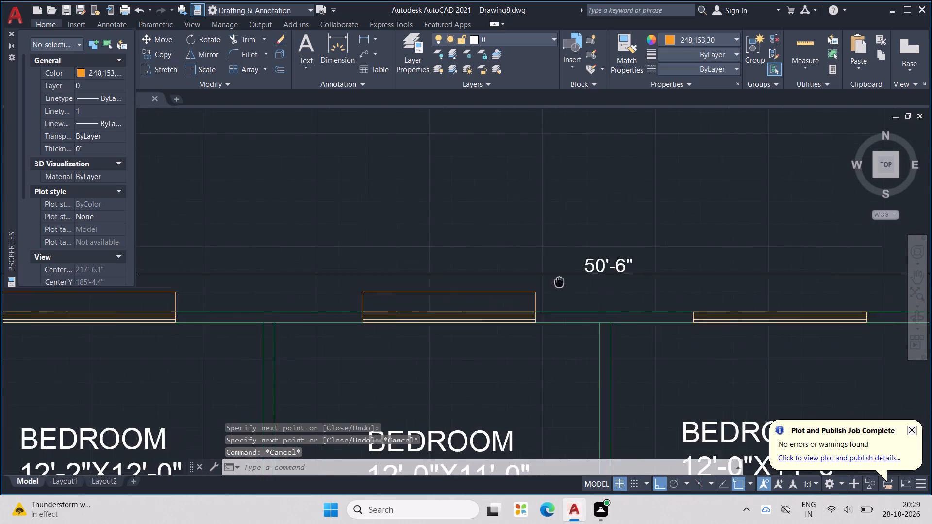
middle_click_drag(555, 282, 514, 282)
key("Escape")
key("l")
key("Return")
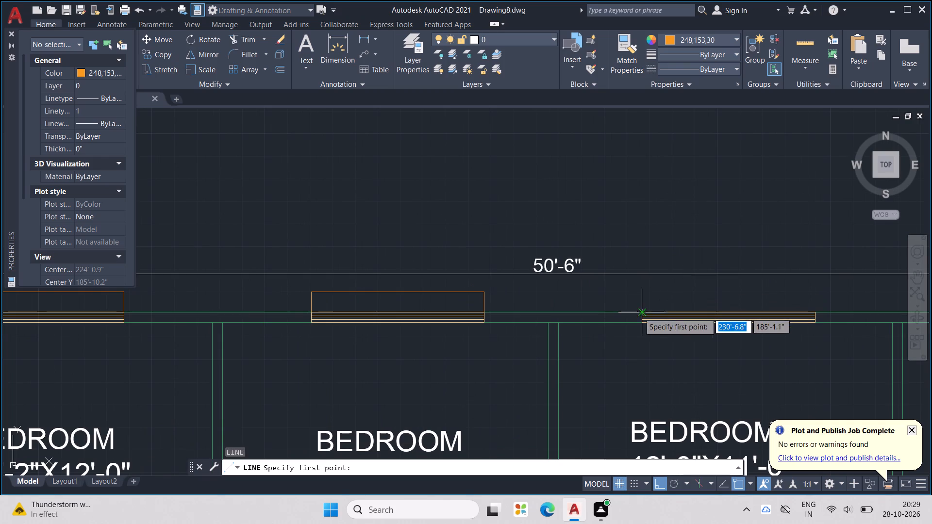
left_click(639, 313)
type("9\"")
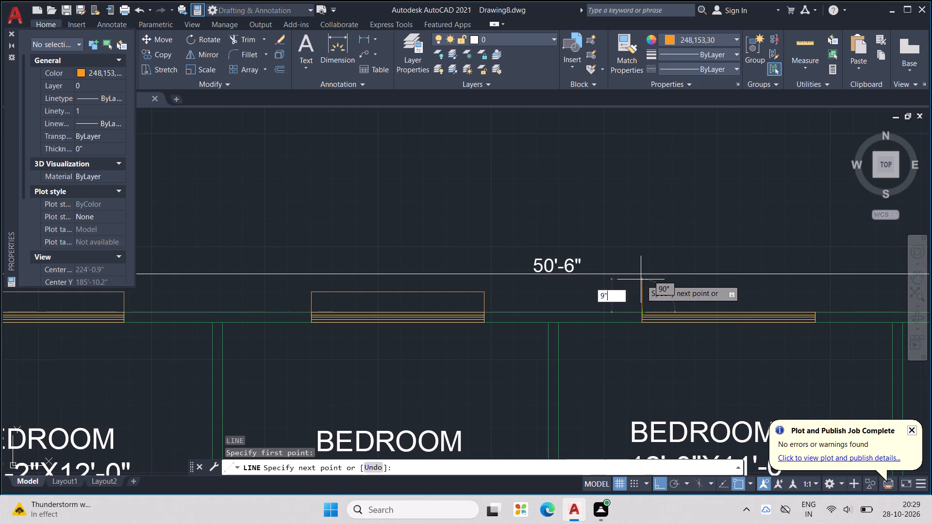
key("Return")
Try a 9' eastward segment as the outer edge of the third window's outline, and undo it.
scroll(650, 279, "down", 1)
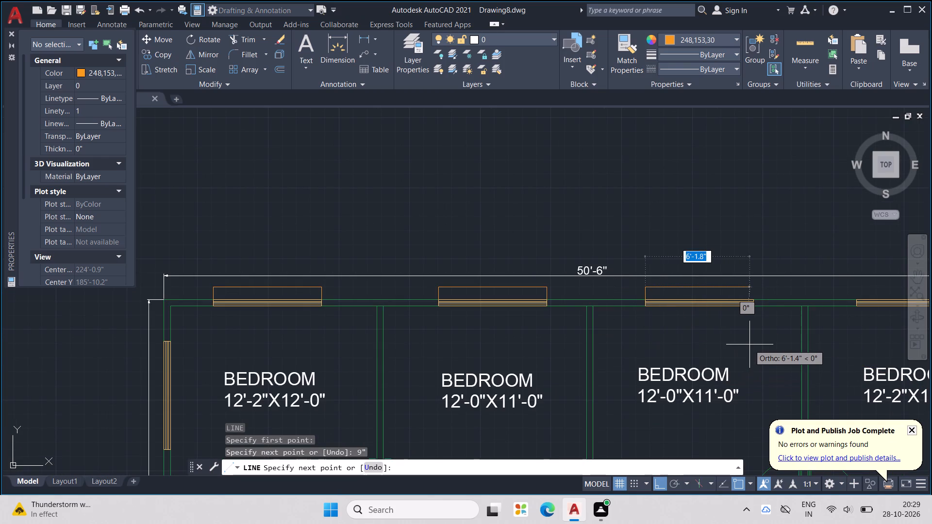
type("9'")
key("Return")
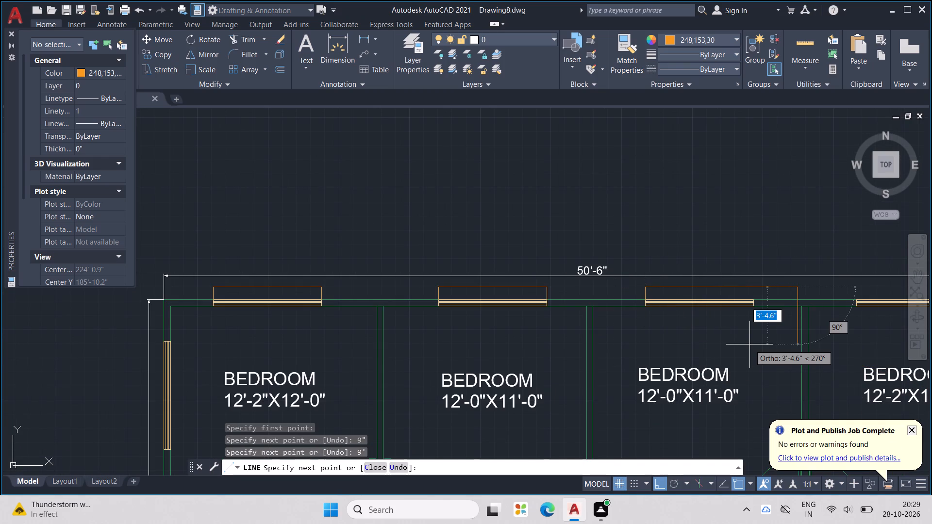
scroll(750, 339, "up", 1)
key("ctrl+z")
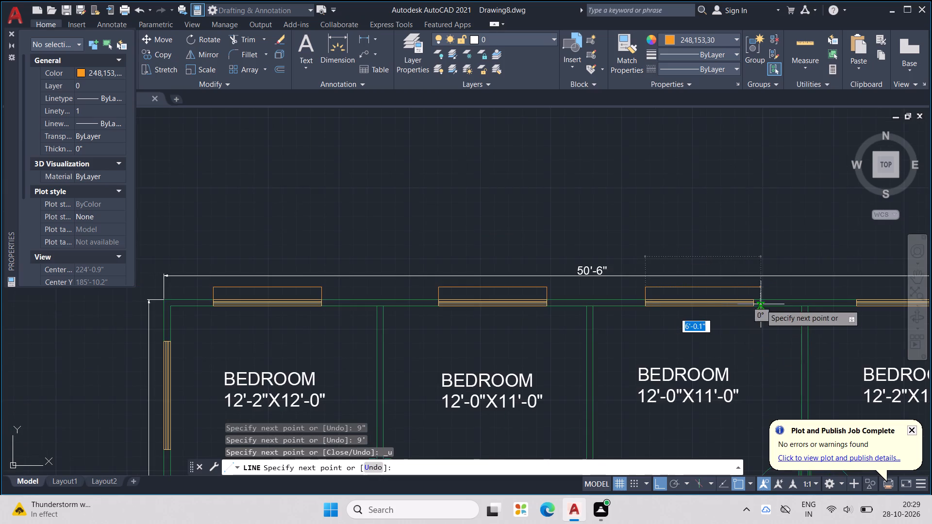
Complete the third window's outline with an outer edge to the window's east end and a side back to the wall.
scroll(761, 304, "up", 2)
middle_click_drag(754, 294, 689, 372)
scroll(678, 365, "up", 2)
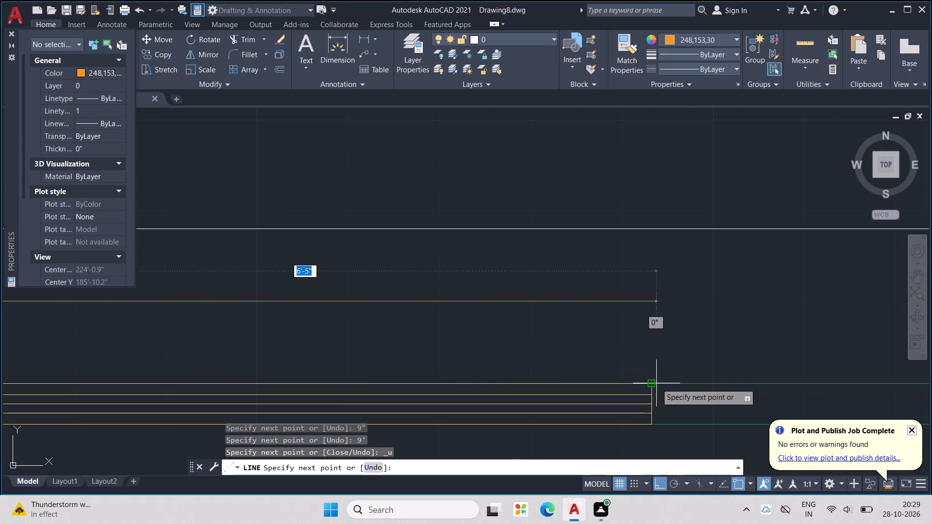
left_click(653, 305)
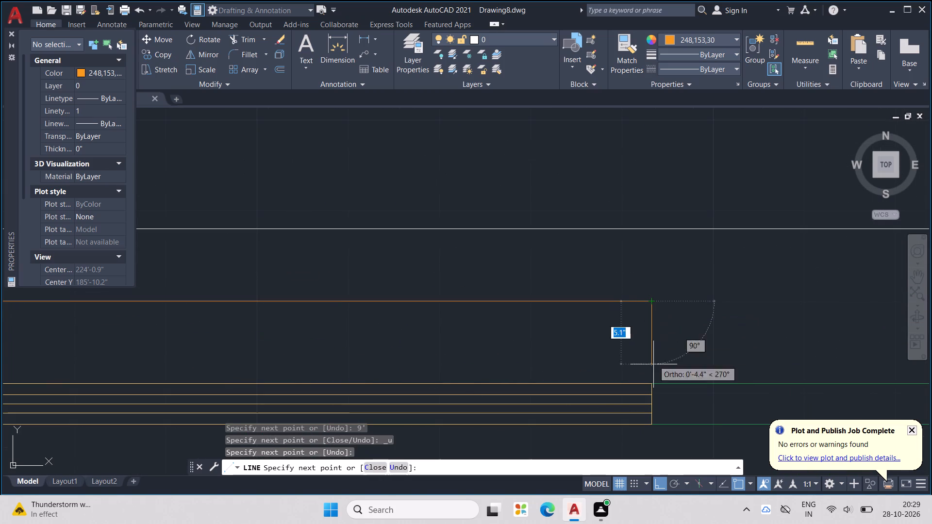
left_click(654, 383)
key("Escape")
Draw a three-sided line outline projecting 9" outside the north wall, spanning the full width of the northeast bedroom's window.
scroll(661, 367, "down", 3)
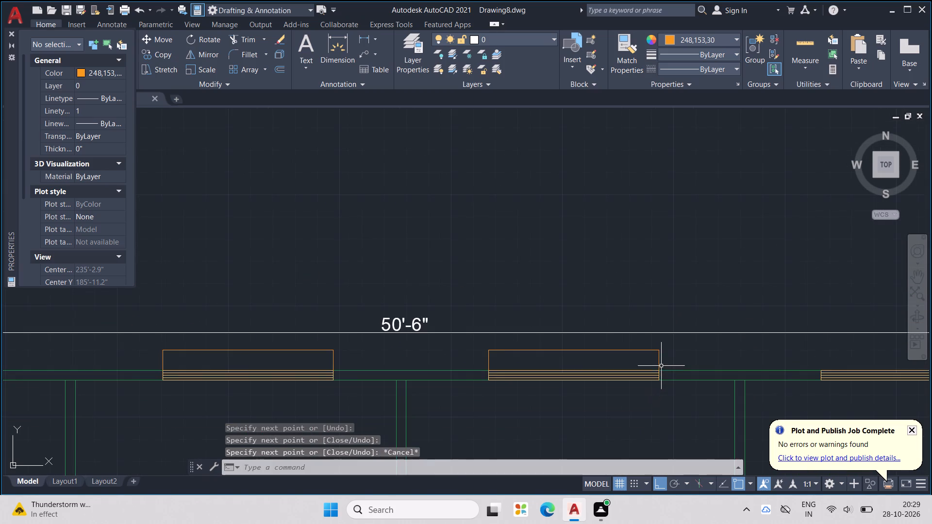
scroll(673, 354, "down", 3)
key("Escape")
middle_click_drag(726, 342, 659, 309)
key("Escape")
key("Escape")
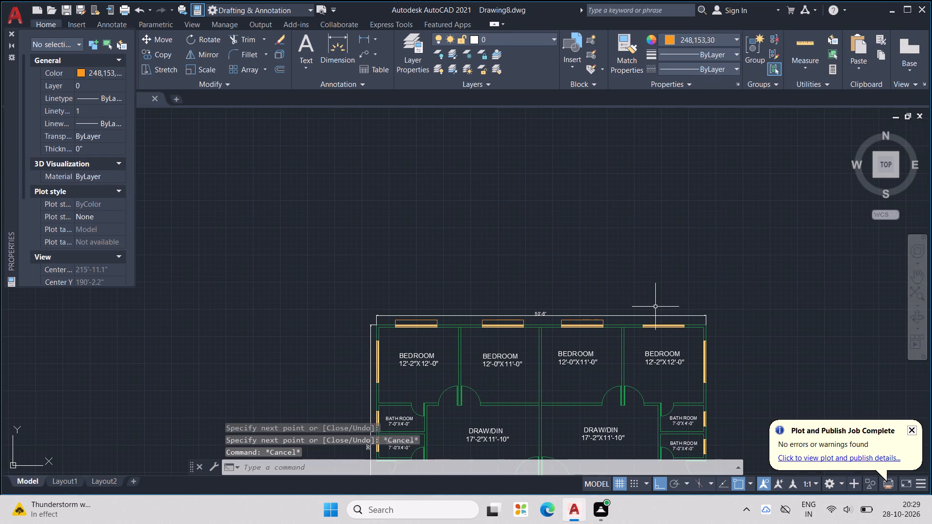
key("l")
key("Return")
scroll(655, 322, "up", 4)
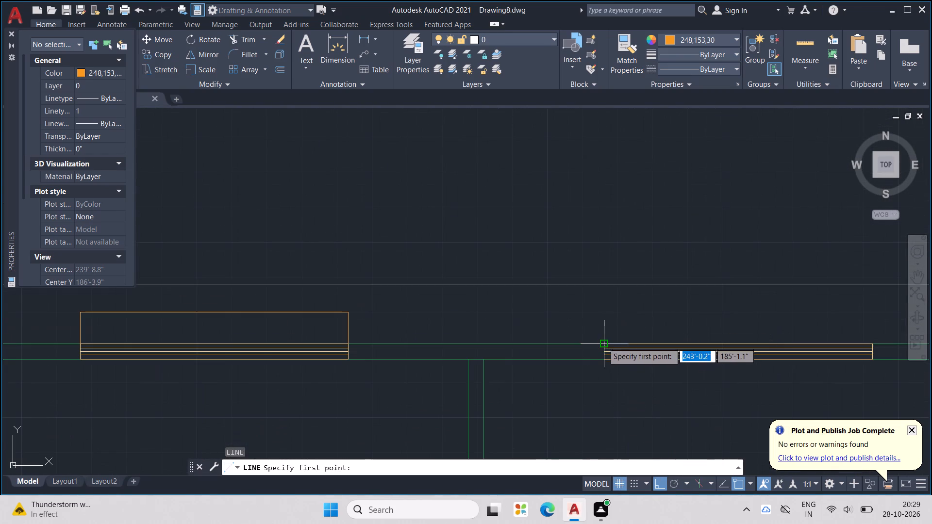
left_click(603, 341)
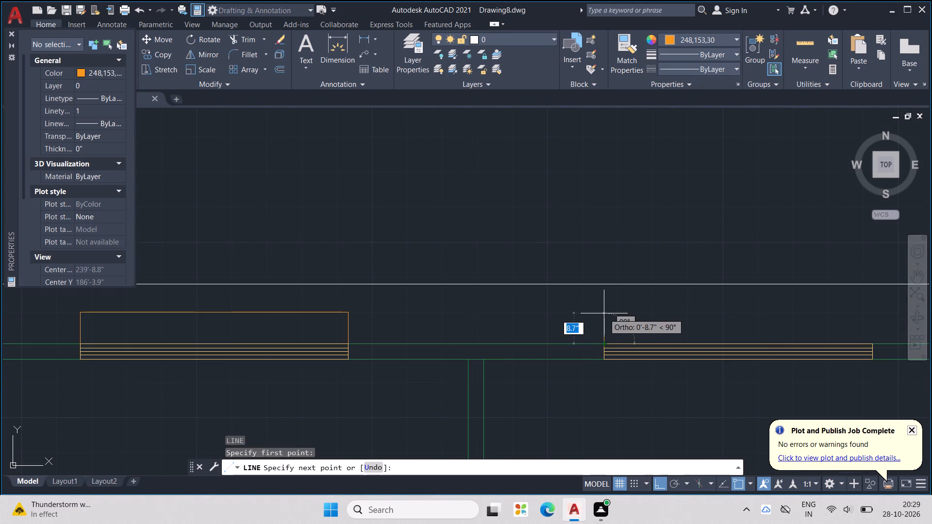
type("9\"")
key("Return")
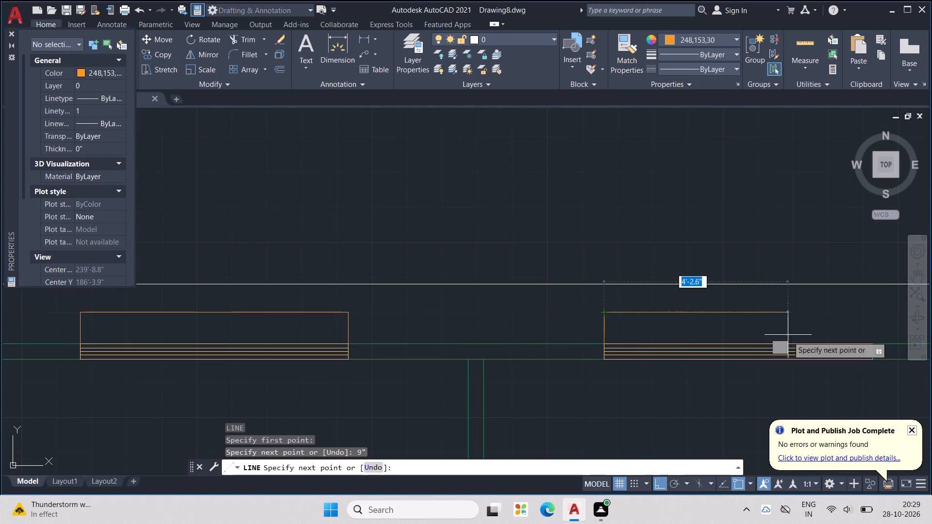
middle_click_drag(771, 329, 641, 299)
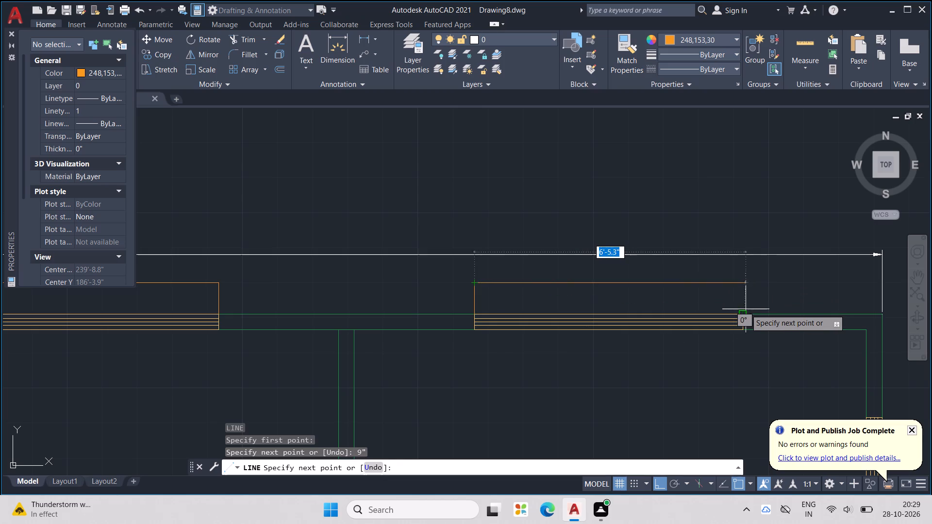
left_click(742, 285)
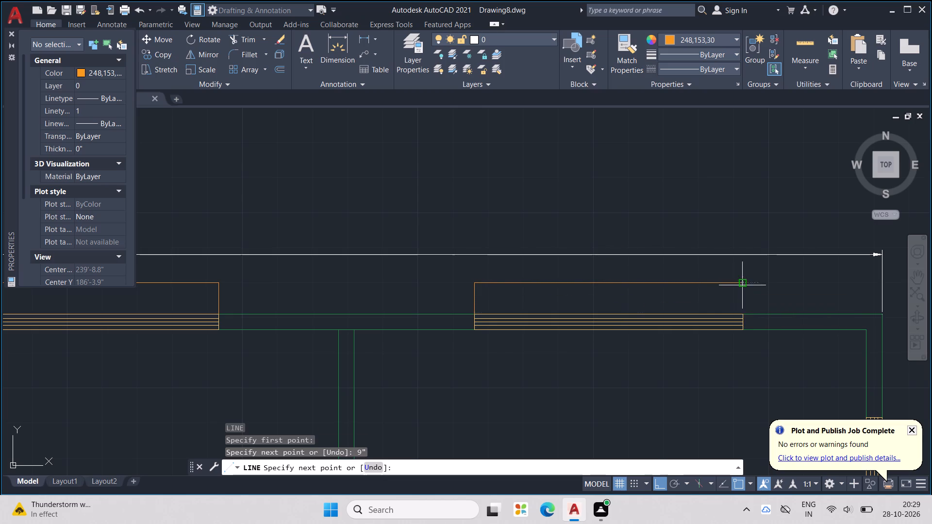
left_click(743, 313)
key("Escape")
key("Escape")
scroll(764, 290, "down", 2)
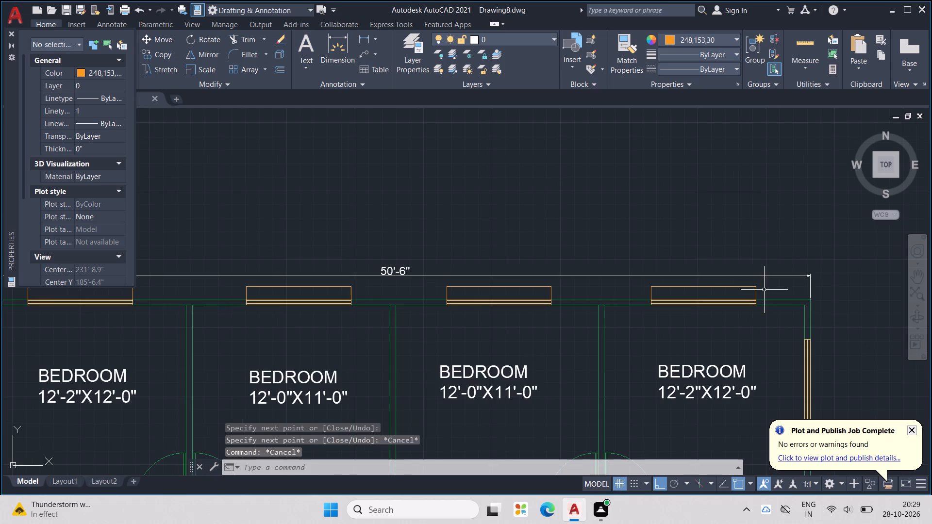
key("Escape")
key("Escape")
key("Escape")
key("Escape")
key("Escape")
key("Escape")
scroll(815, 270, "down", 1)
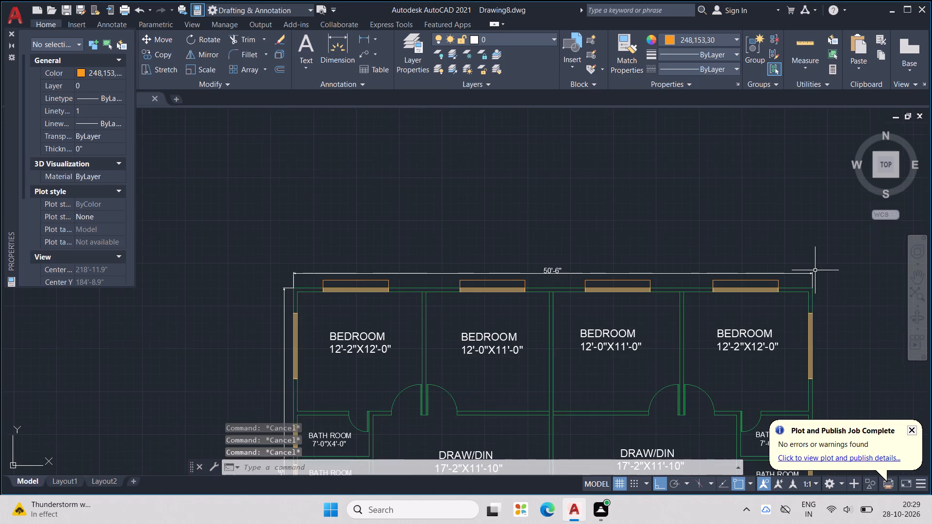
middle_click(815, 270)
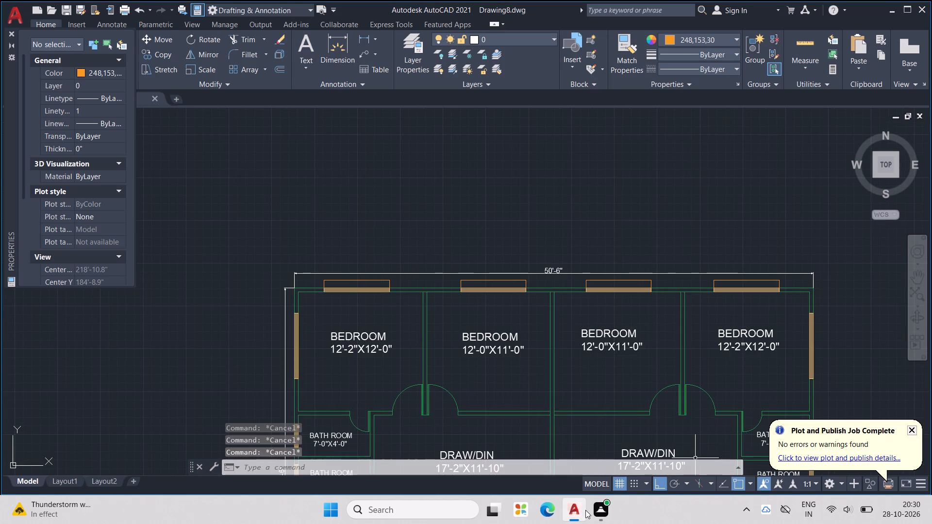
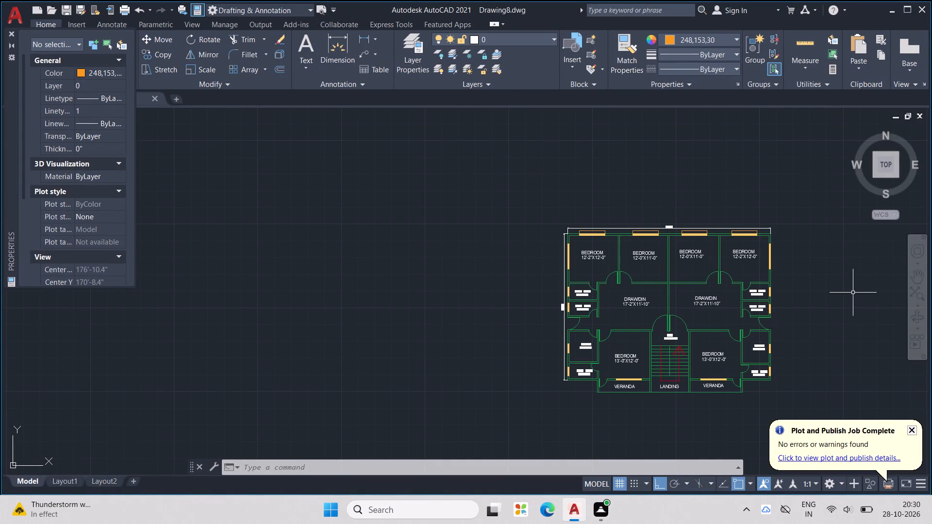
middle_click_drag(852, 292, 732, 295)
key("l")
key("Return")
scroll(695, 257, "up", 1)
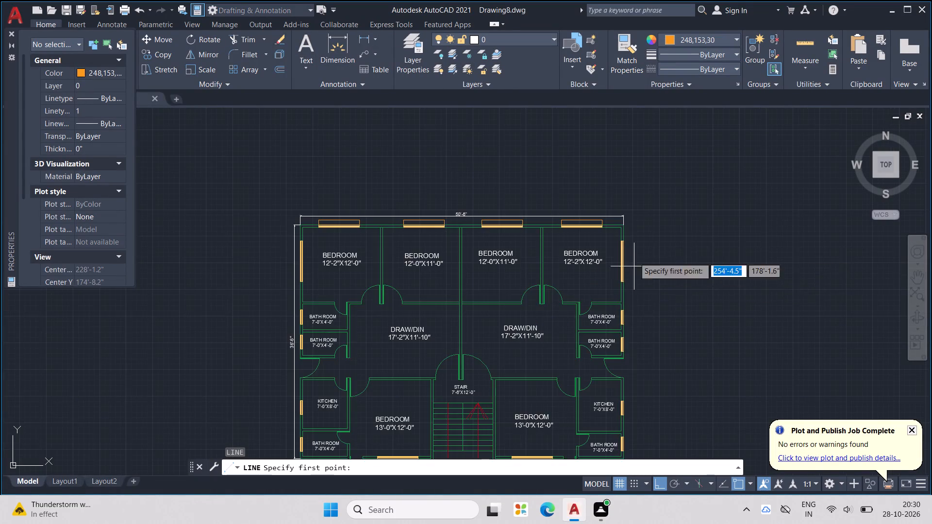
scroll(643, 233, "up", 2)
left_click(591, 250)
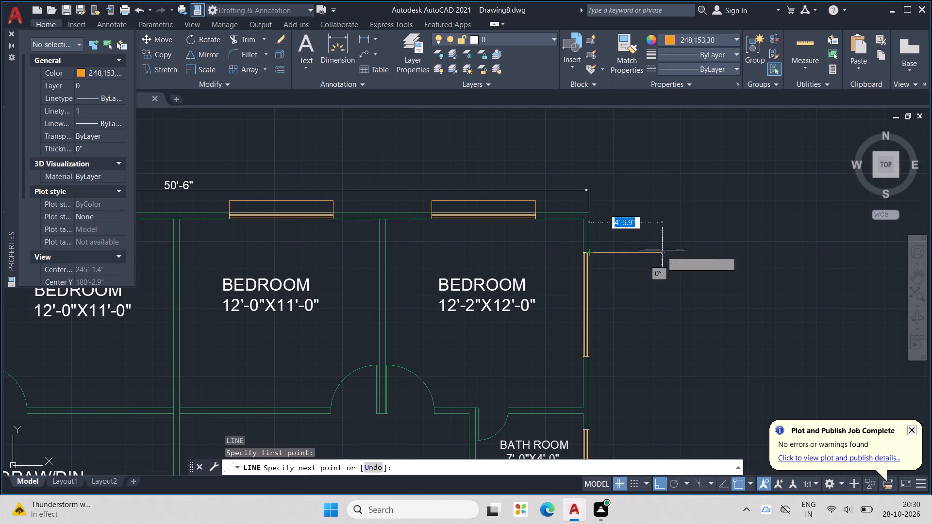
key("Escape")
Draw a three-sided line outline projecting 9" outside the east wall, spanning the full height of the northeast bedroom's east window.
key("l")
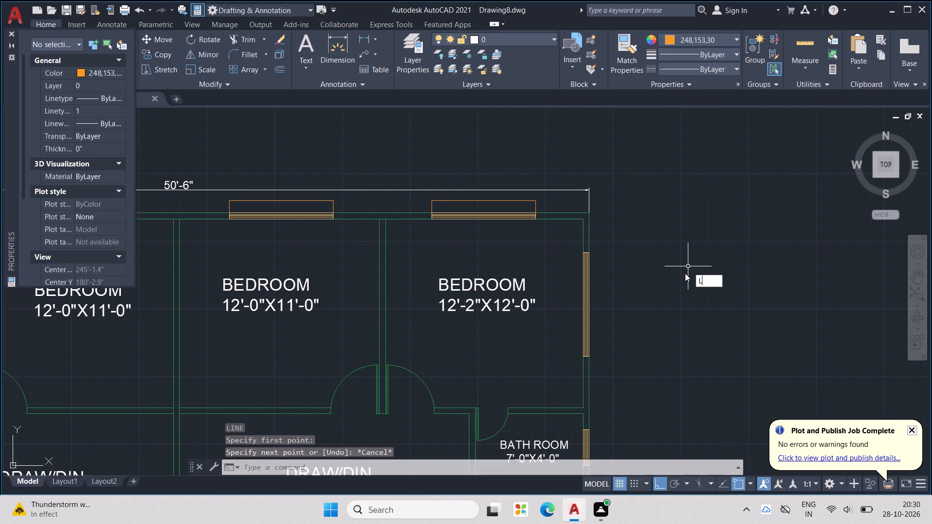
key("Return")
scroll(593, 257, "up", 5)
left_click(542, 217)
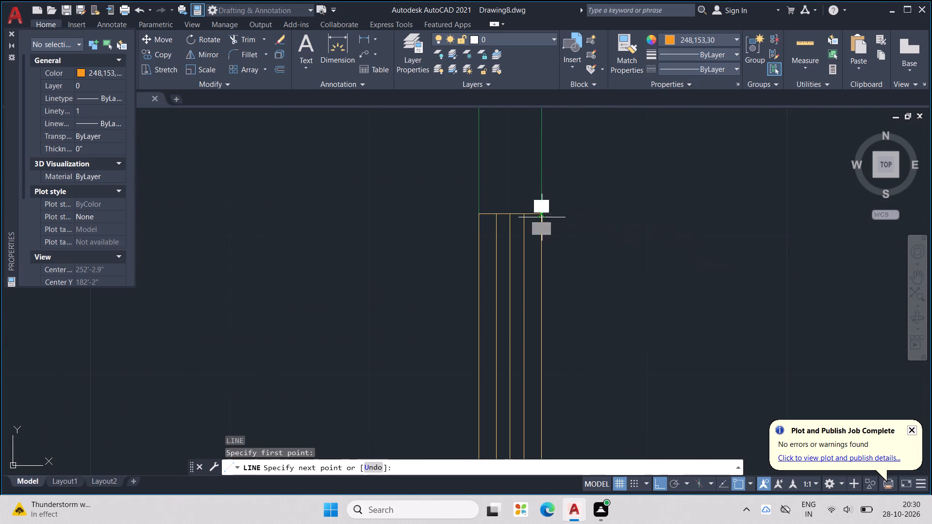
type("9\"")
key("Return")
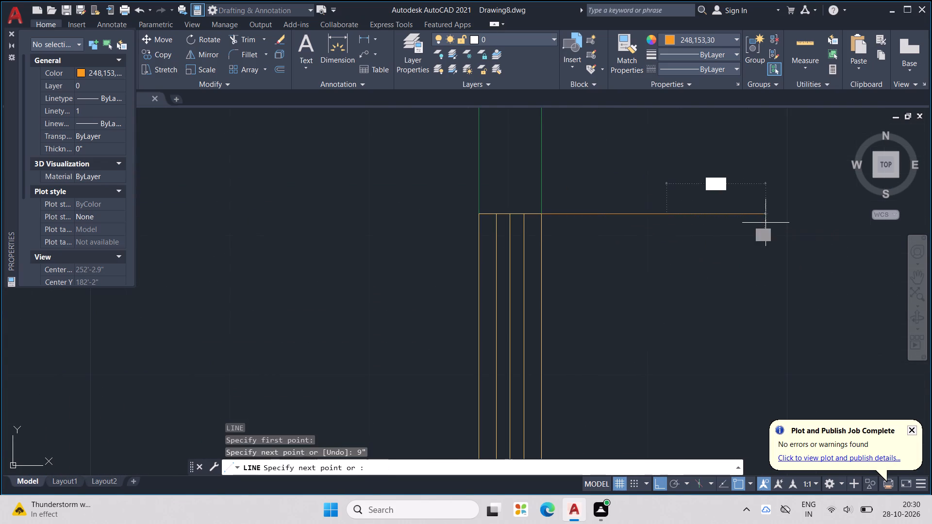
scroll(766, 223, "down", 3)
middle_click_drag(754, 236, 681, 168)
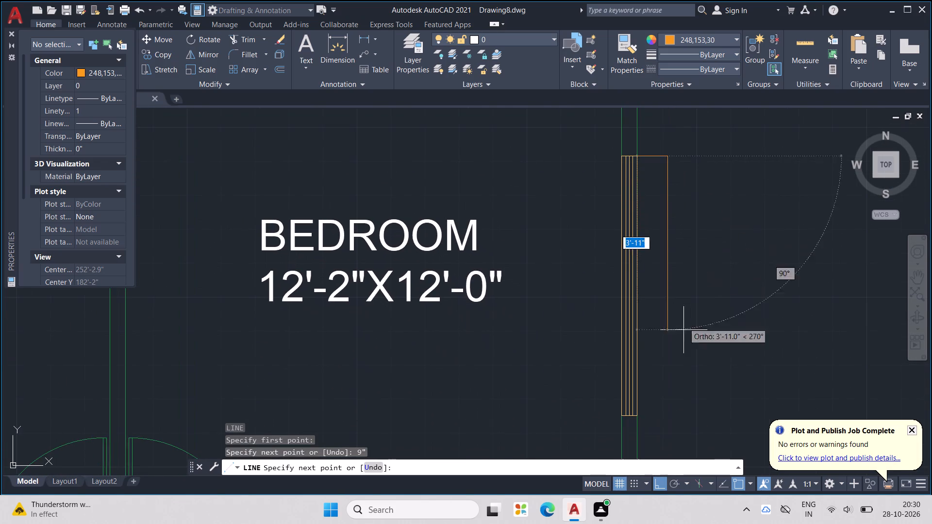
middle_click_drag(684, 347, 686, 269)
scroll(686, 269, "up", 3)
scroll(619, 411, "down", 2)
middle_click_drag(620, 408, 614, 325)
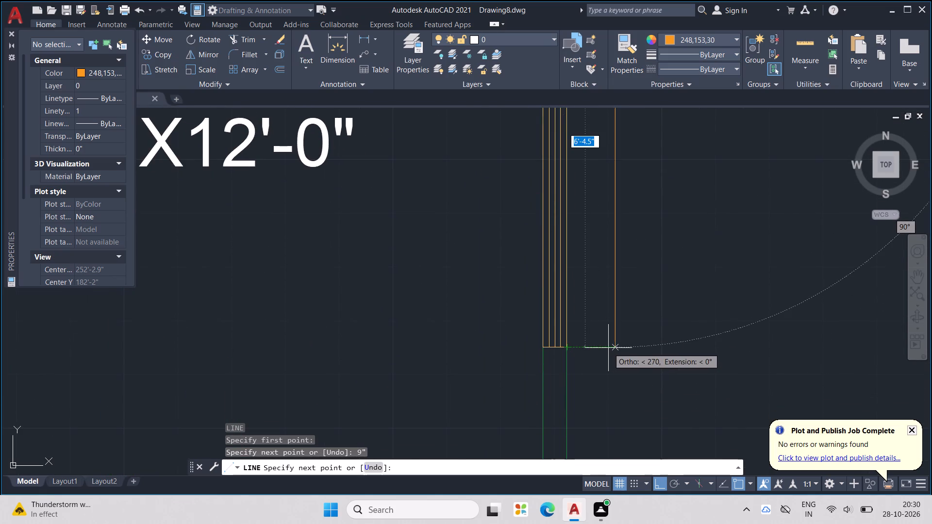
left_click(608, 348)
left_click(557, 348)
key("Escape")
scroll(652, 296, "down", 3)
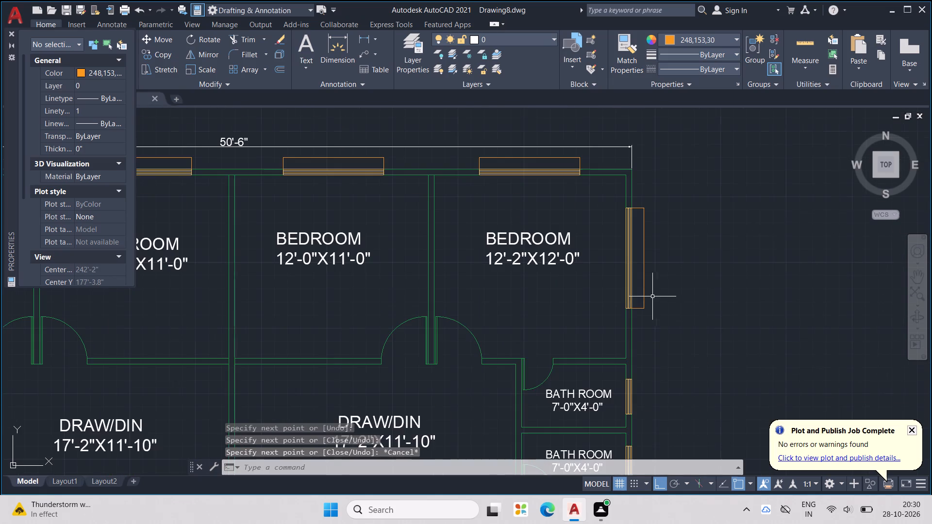
key("Escape")
key("Escape")
key("Escape")
key("Escape")
key("Escape")
Draw a three-sided line outline projecting 9" outside the east wall around the window of the bathroom just south of the northeast bedroom.
key("l")
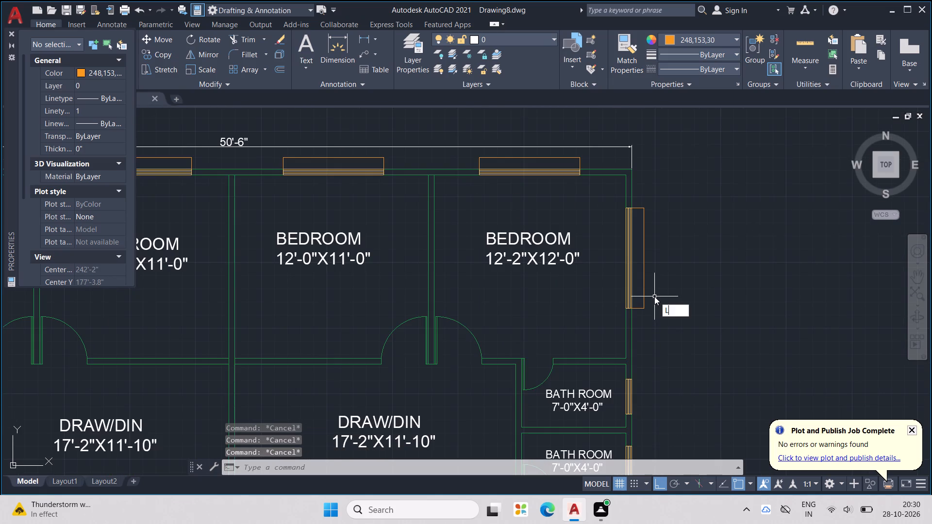
key("Return")
middle_click_drag(670, 376, 643, 291)
scroll(615, 298, "up", 4)
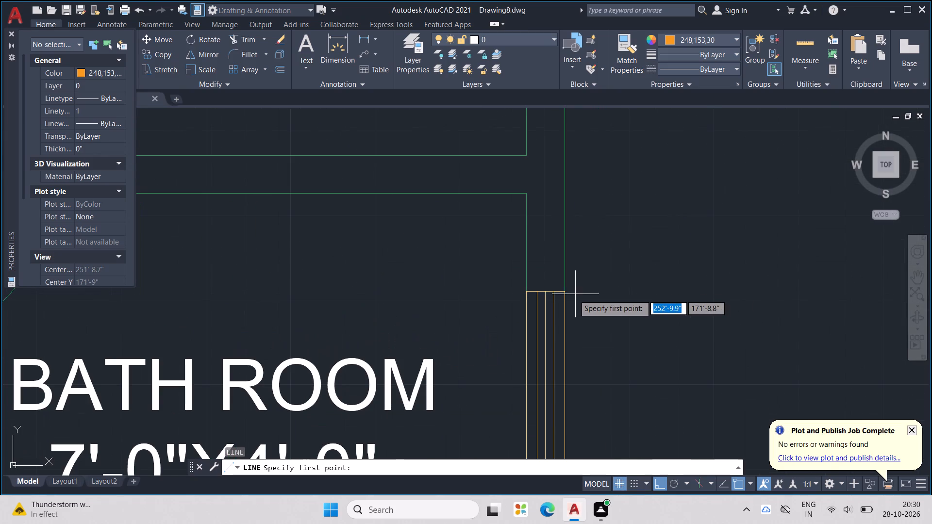
left_click(569, 291)
type("9\"")
key("Return")
scroll(678, 252, "down", 1)
middle_click_drag(677, 253, 665, 130)
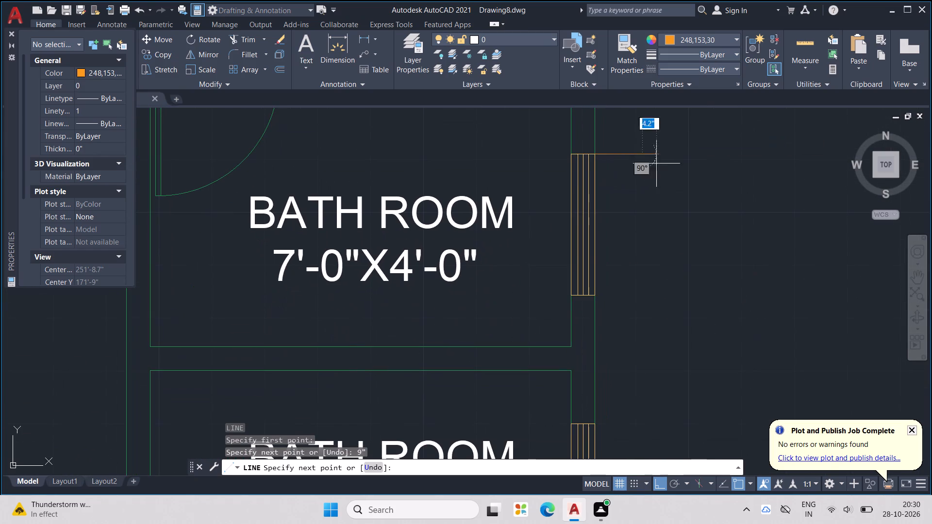
scroll(625, 262, "up", 1)
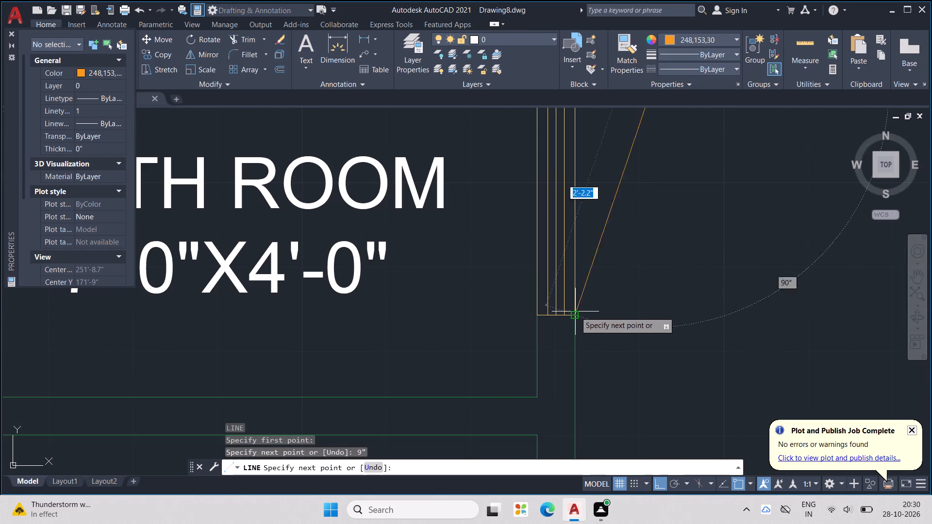
left_click(664, 316)
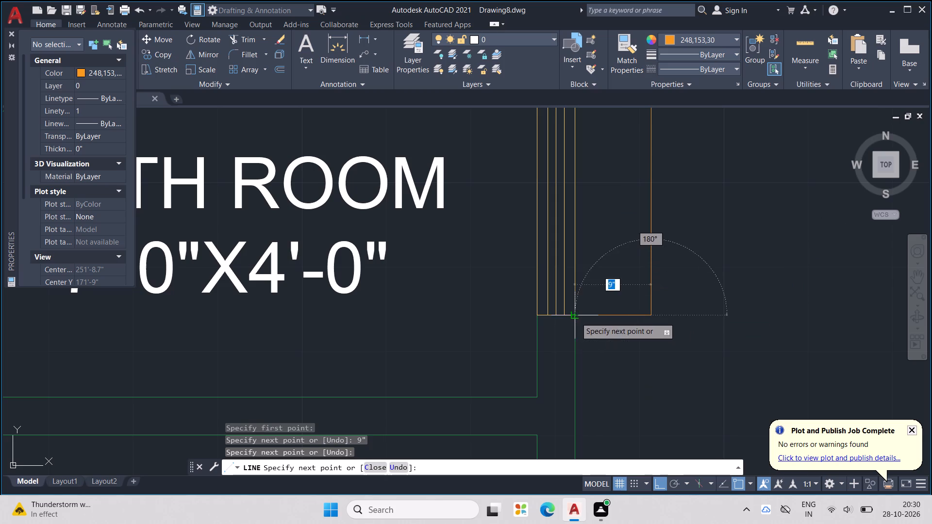
left_click(576, 317)
scroll(619, 288, "down", 3)
key("Escape")
key("Escape")
key("Escape")
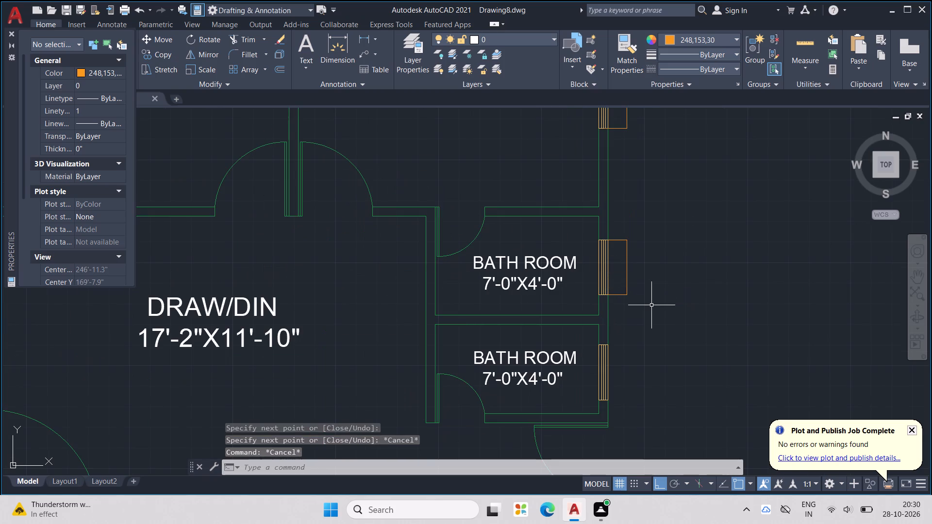
Draw a 9" line outward from the north end of the second east-side bathroom's window as one side of its outline.
key("l")
key("Return")
scroll(588, 345, "up", 2)
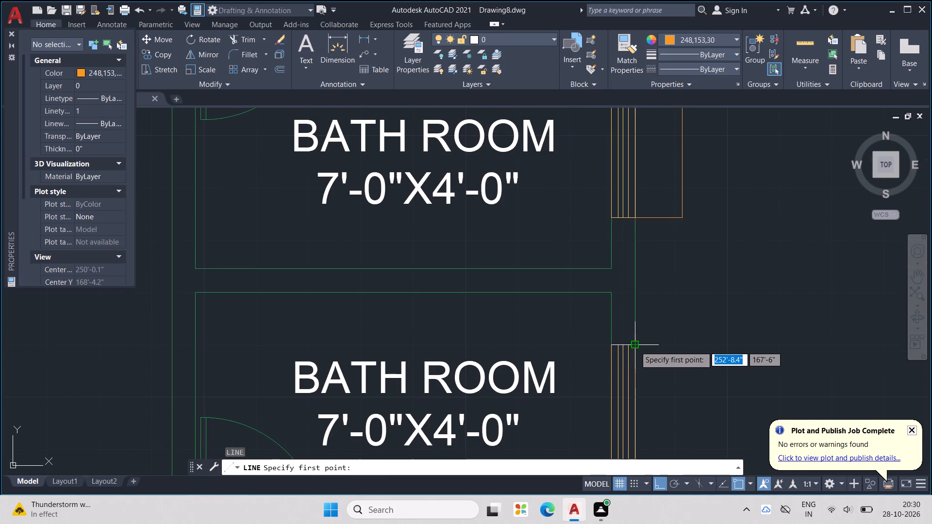
left_click(635, 346)
type("9\"")
key("Return")
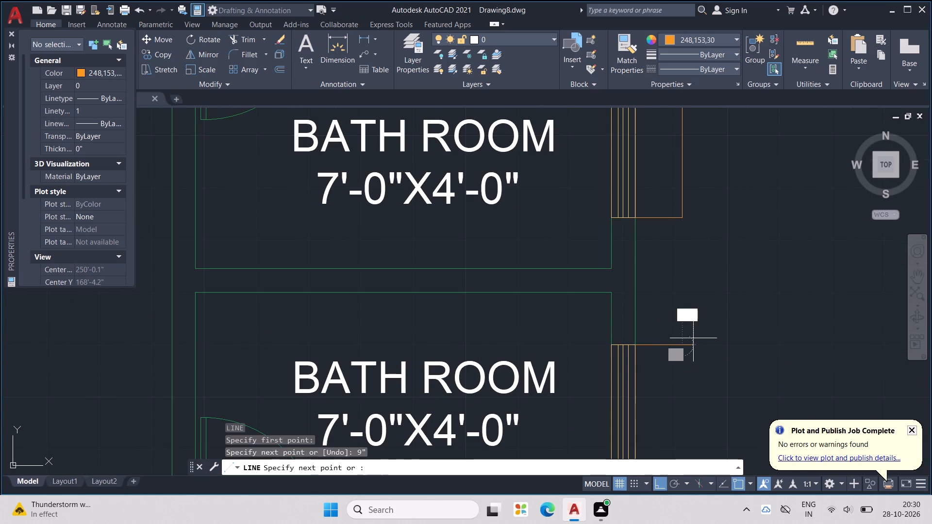
middle_click_drag(693, 338, 665, 269)
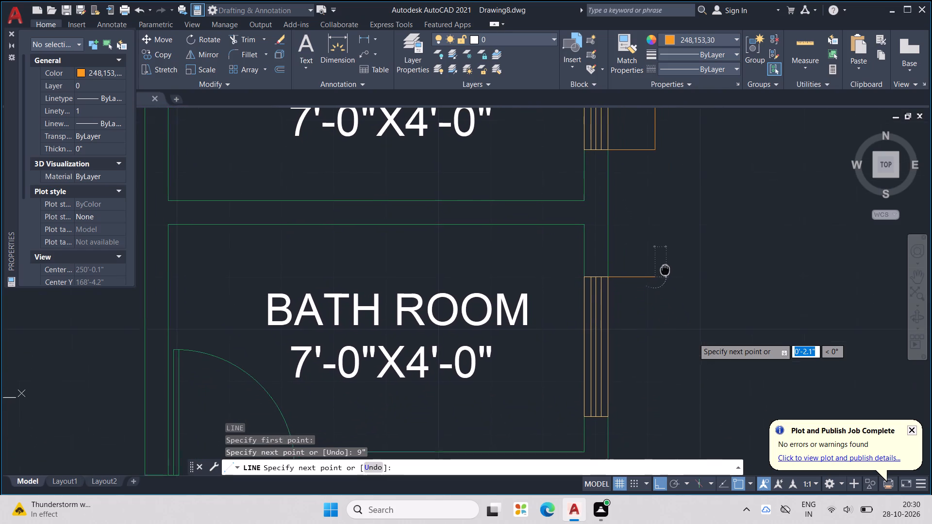
middle_click_drag(665, 269, 664, 267)
middle_click_drag(682, 336, 675, 301)
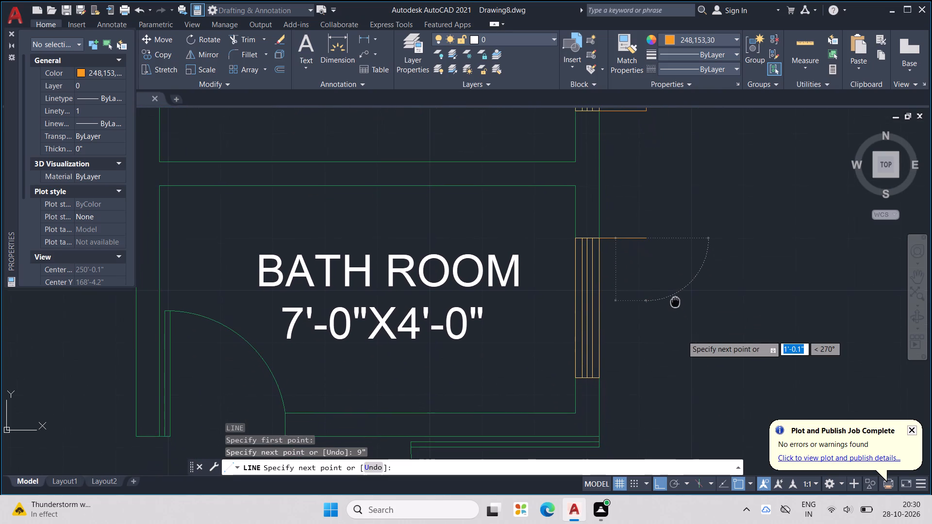
middle_click_drag(675, 301, 674, 299)
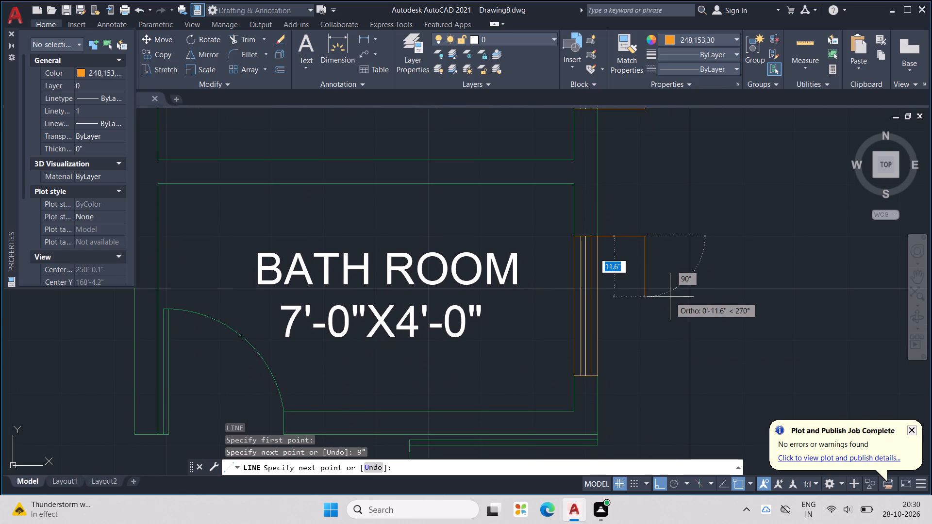
key("Escape")
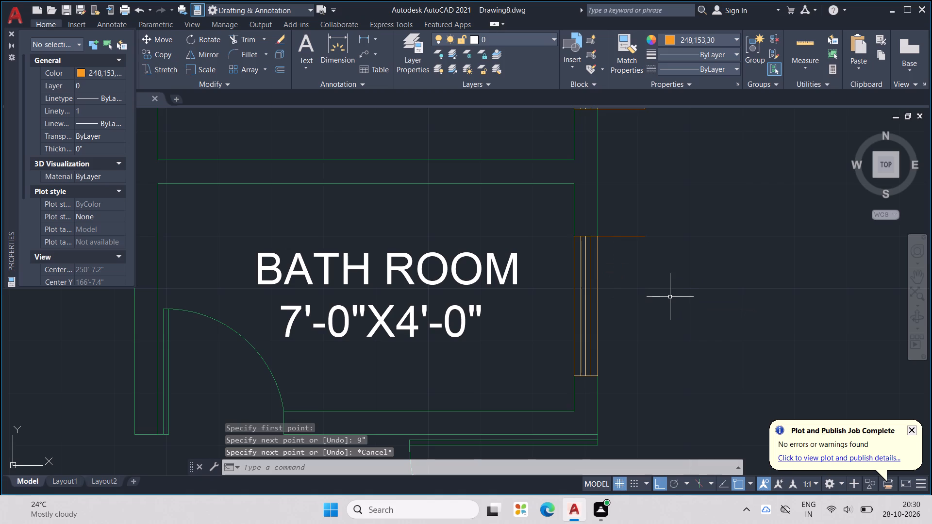
Complete that bathroom window's outline with a 9" side from its south end and an outer edge joining the north side.
key("l")
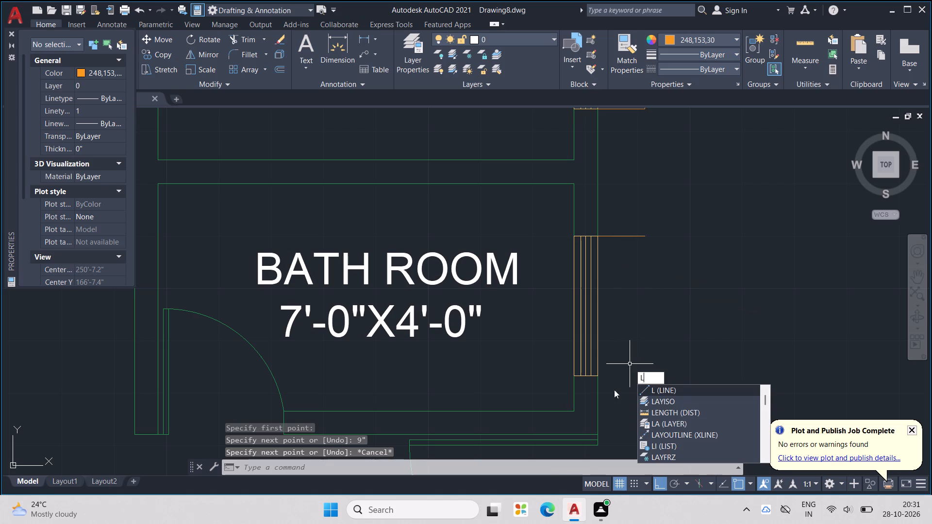
key("Return")
left_click(599, 373)
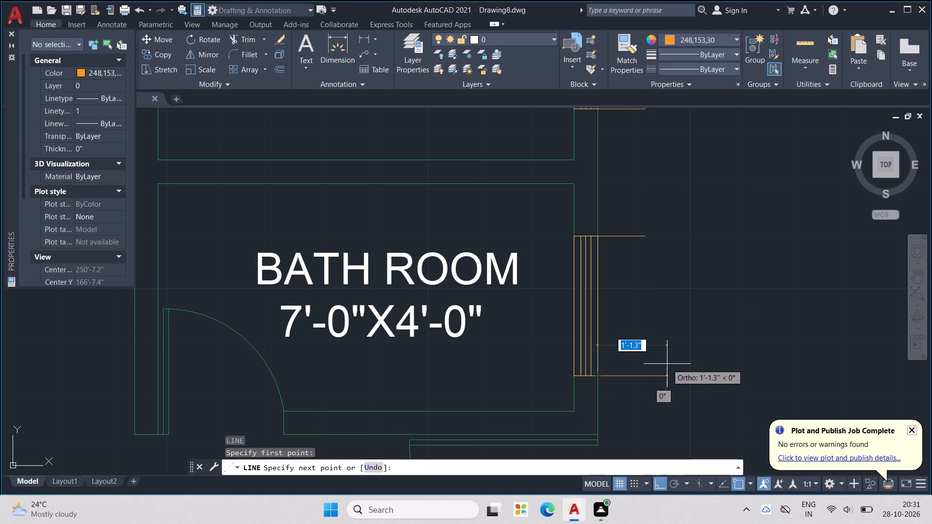
type("9\"")
key("Return")
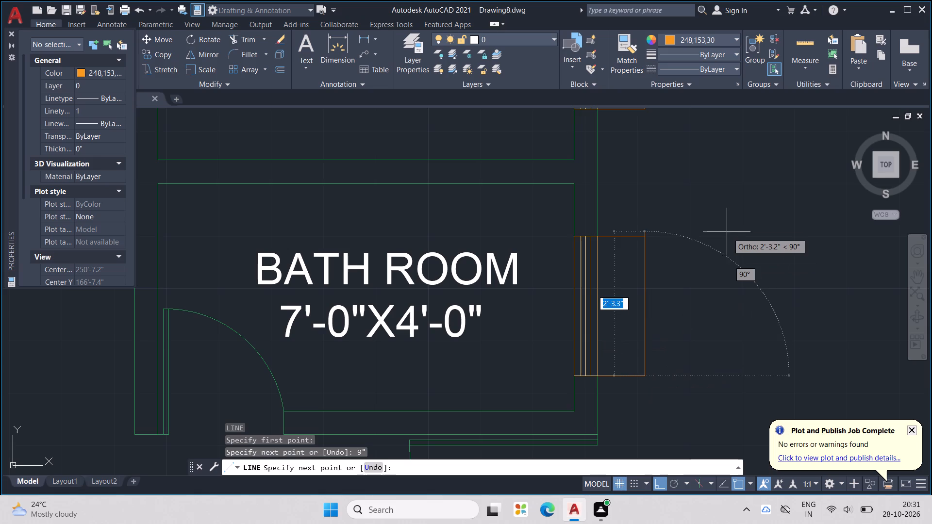
left_click(642, 240)
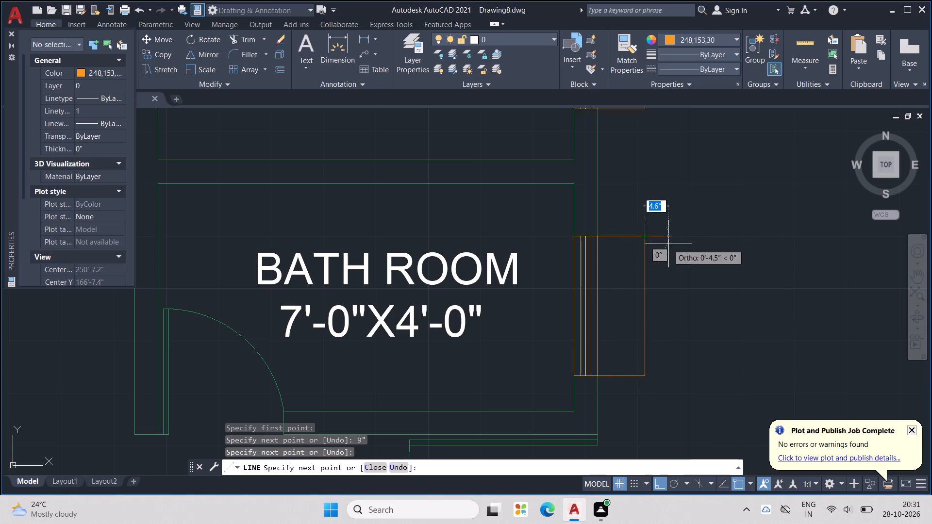
key("Escape")
scroll(671, 242, "down", 3)
middle_click_drag(703, 319, 655, 237)
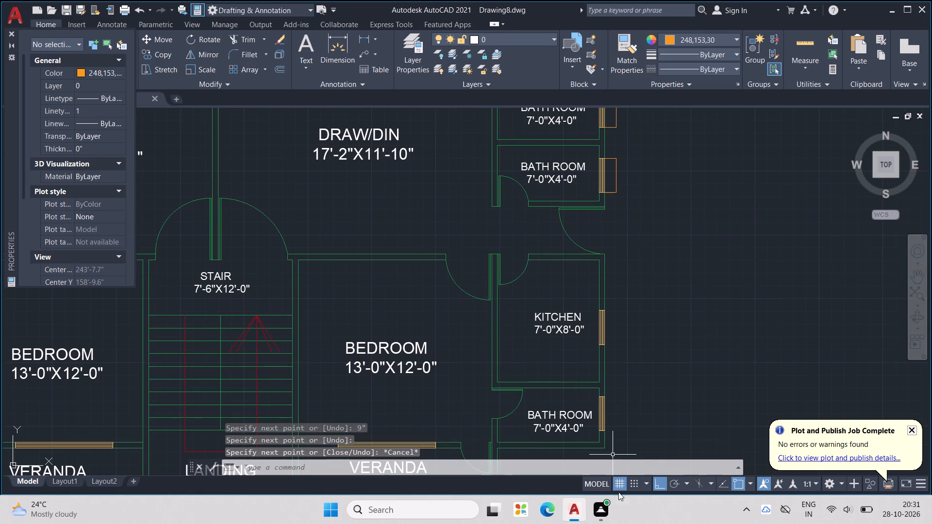
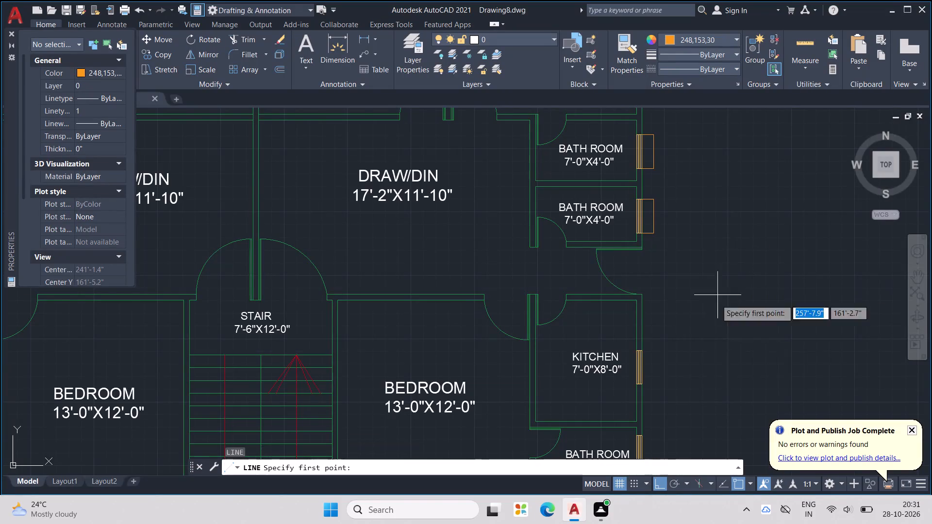
Draw a three-sided line outline projecting 9" outside the east wall around the east flat's kitchen window.
scroll(641, 356, "up", 2)
left_click(641, 345)
key("6")
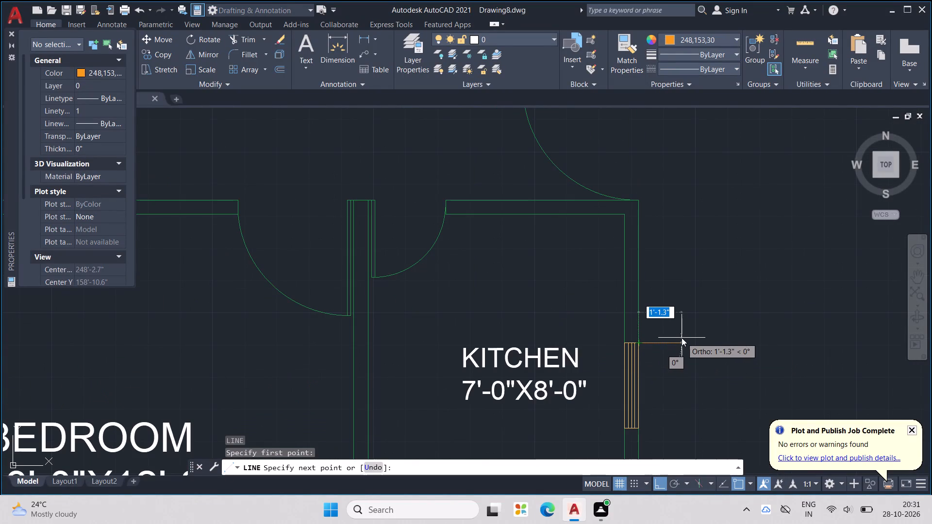
key("BackSpace")
type("9\"")
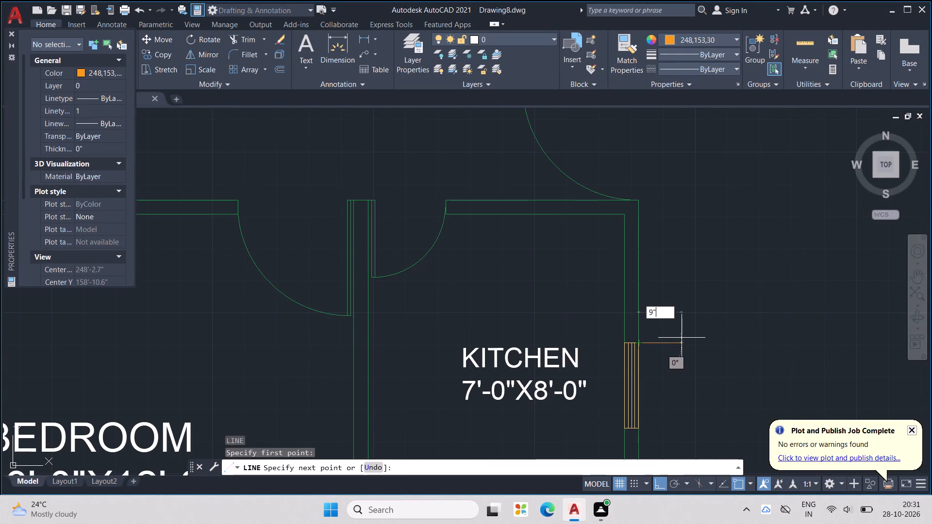
key("Return")
scroll(682, 338, "down", 1)
middle_click_drag(690, 380, 673, 314)
scroll(649, 321, "up", 2)
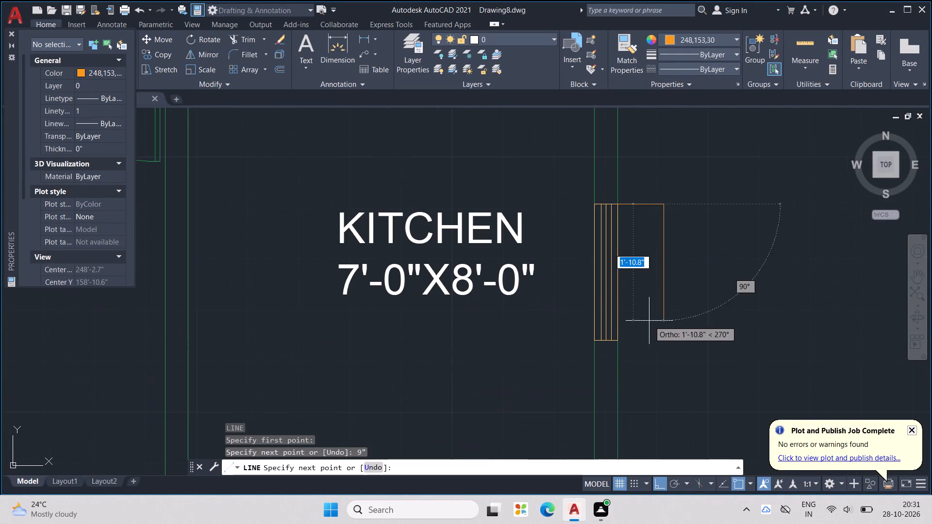
left_click(663, 340)
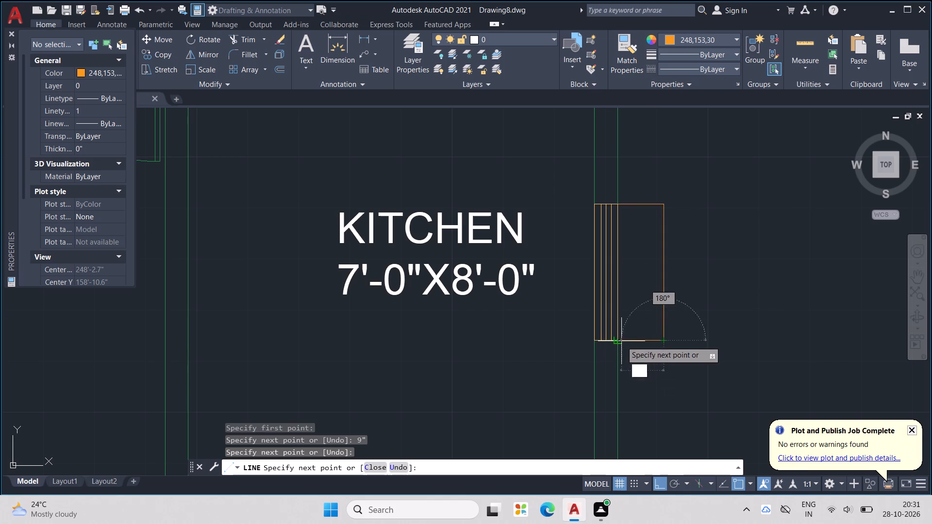
left_click(619, 340)
key("Escape")
scroll(675, 297, "down", 2)
key("Escape")
key("Escape")
Draw a three-sided line outline projecting 9" outside the east wall around the window of the bathroom south of the kitchen.
middle_click_drag(722, 320, 690, 292)
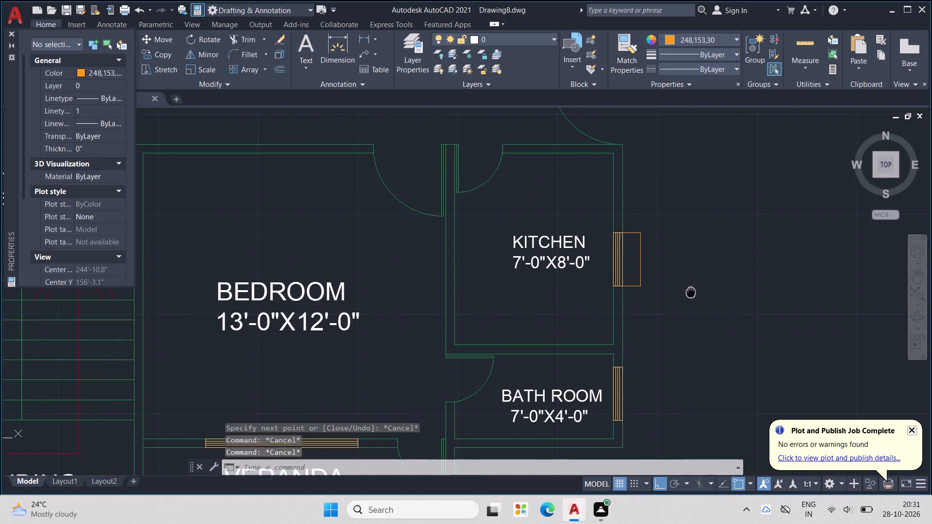
middle_click_drag(690, 292, 688, 291)
key("l")
key("Return")
left_click(624, 369)
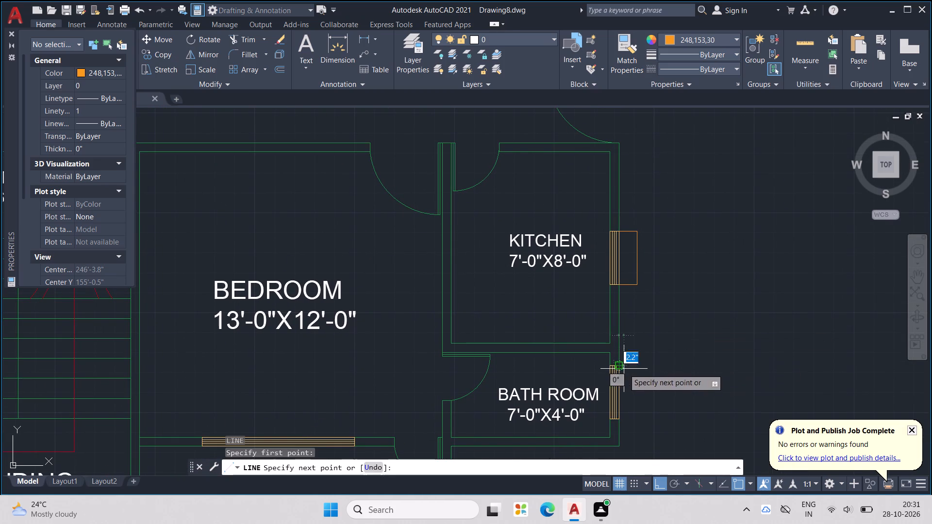
type("9\"")
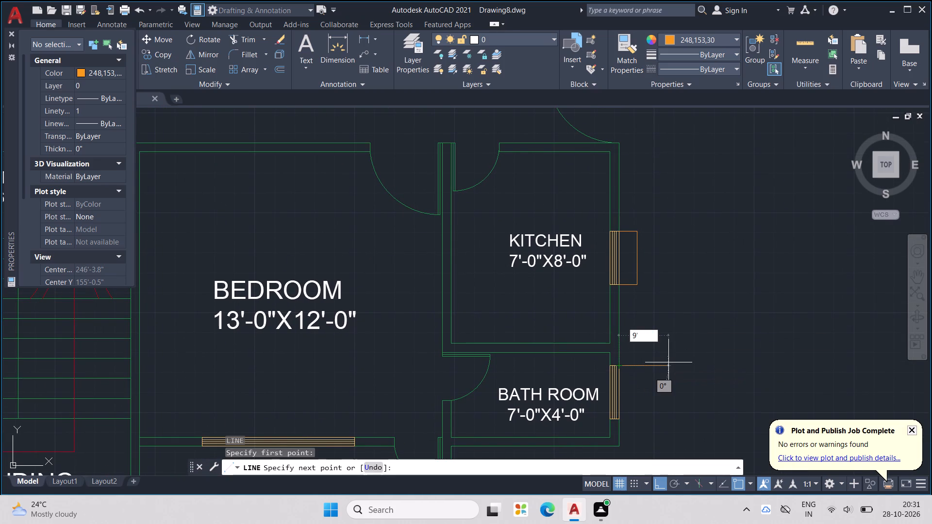
key("Return")
scroll(668, 362, "down", 1)
scroll(662, 390, "up", 2)
middle_click_drag(658, 385, 691, 316)
scroll(668, 333, "up", 2)
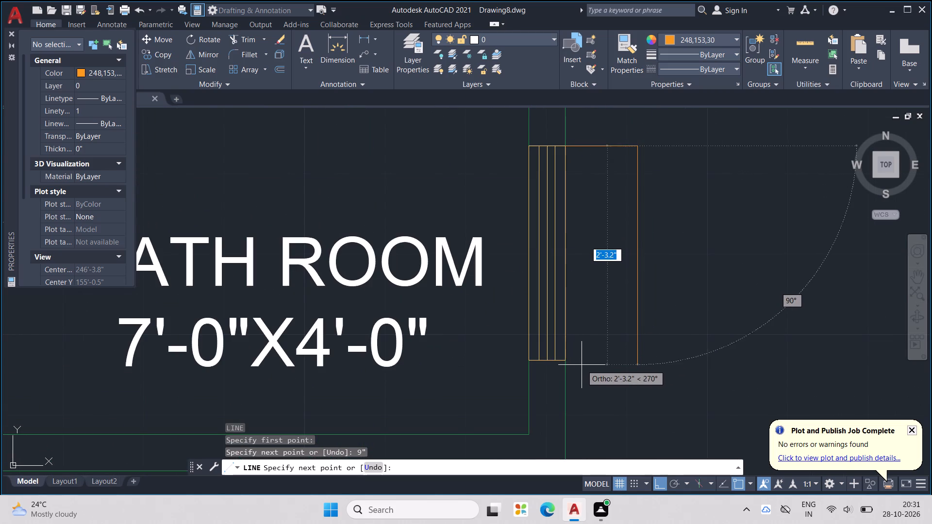
left_click_drag(640, 364, 635, 362)
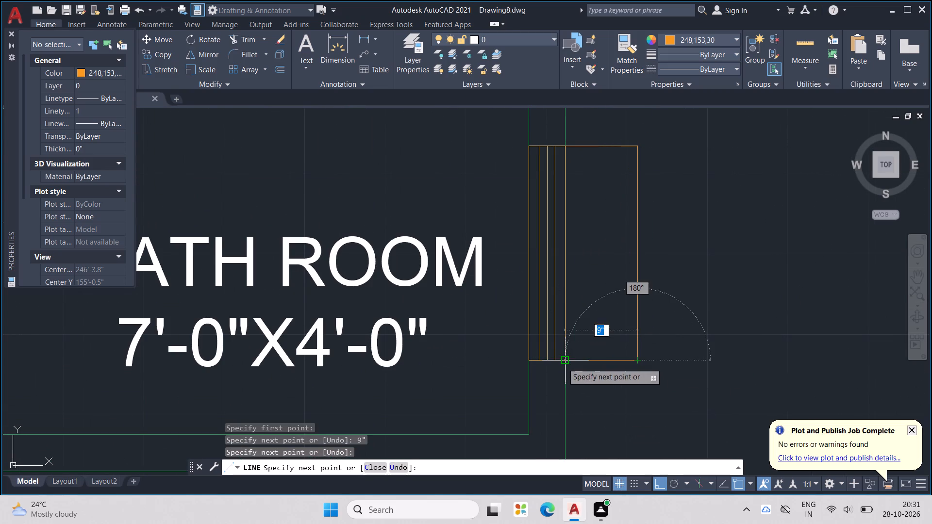
left_click(563, 363)
scroll(565, 362, "down", 3)
key("Escape")
Draw a three-sided line outline projecting 9" outside the west wall, spanning the full height of the northwest bedroom's west window.
middle_click_drag(570, 360, 750, 322)
scroll(577, 360, "down", 2)
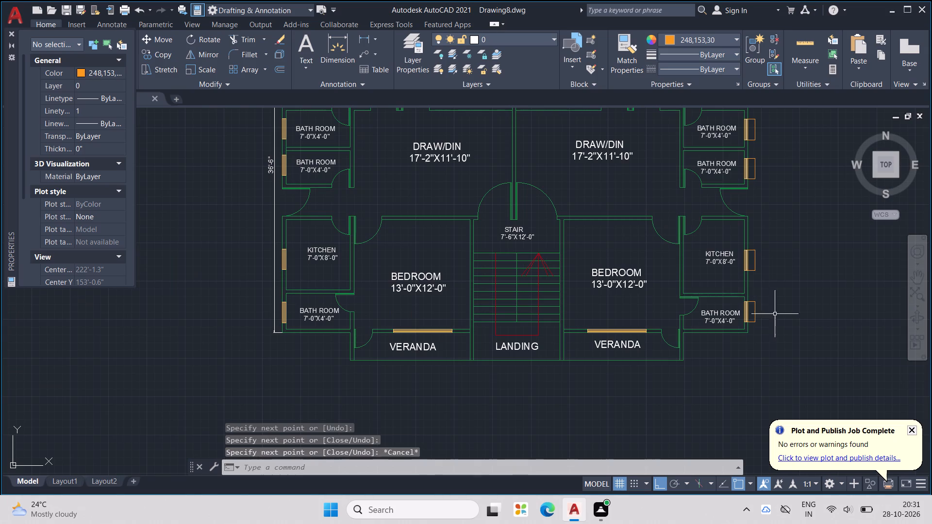
key("Escape")
key("Escape")
middle_click_drag(470, 377, 692, 488)
key("Escape")
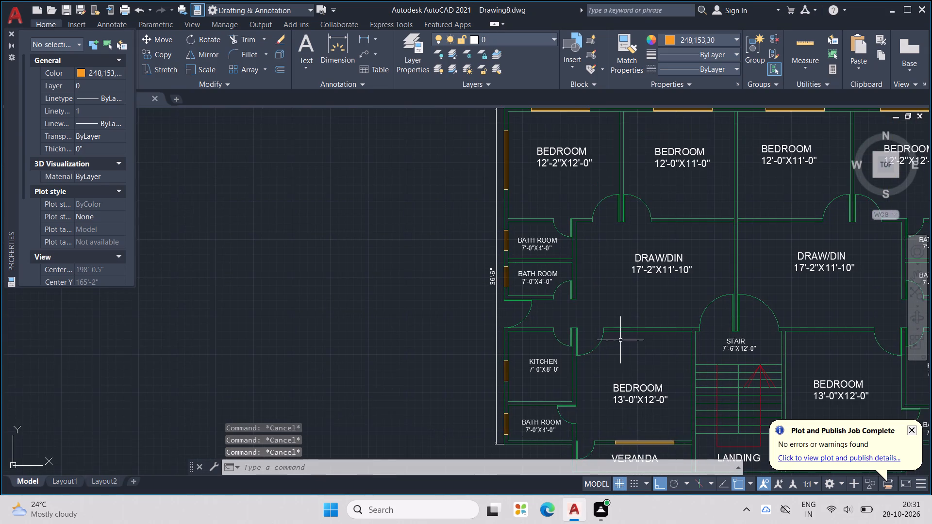
middle_click_drag(618, 340, 621, 416)
key("Escape")
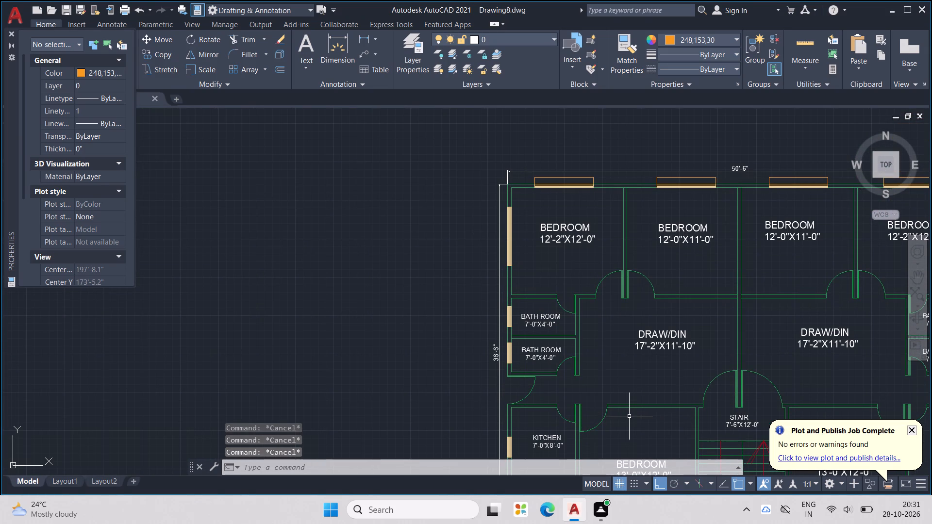
key("l")
key("Return")
scroll(520, 246, "up", 2)
middle_click_drag(506, 183, 531, 232)
left_click(509, 198)
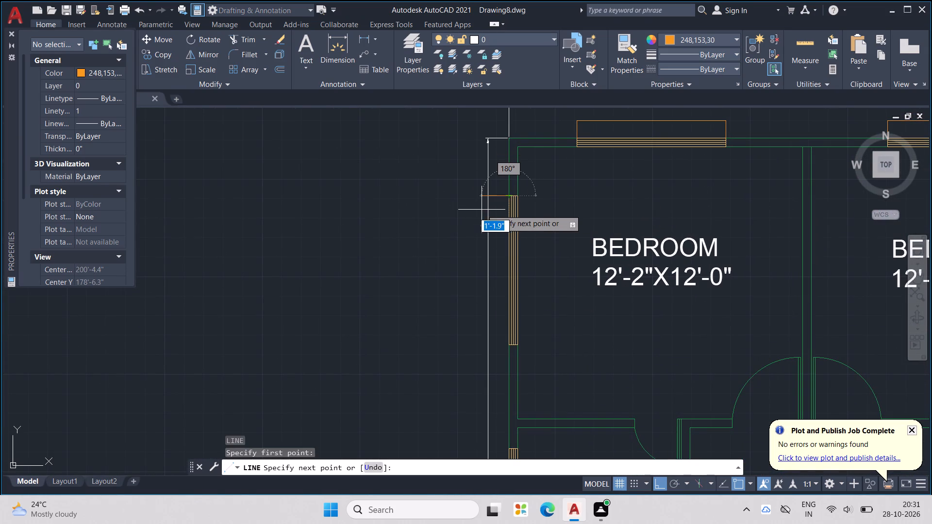
type("9\"")
key("Return")
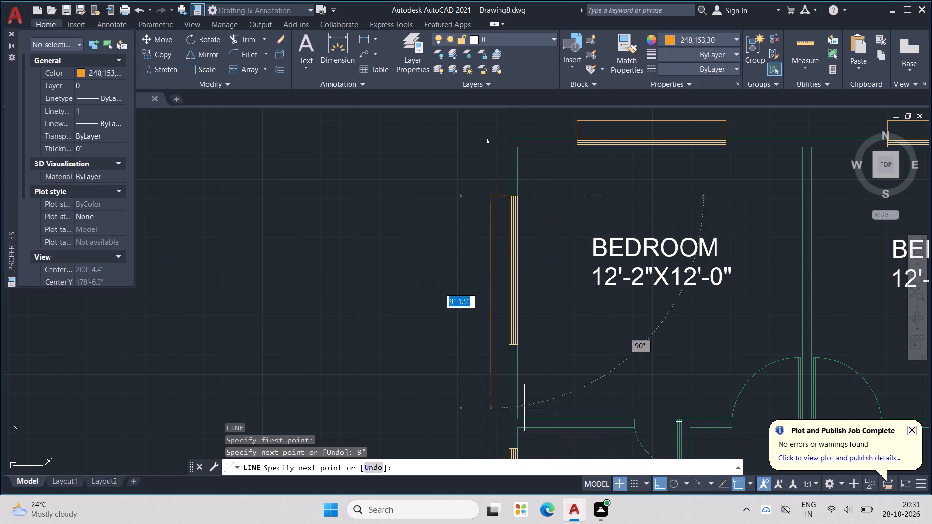
scroll(512, 394, "up", 1)
scroll(490, 340, "up", 1)
scroll(491, 337, "down", 3)
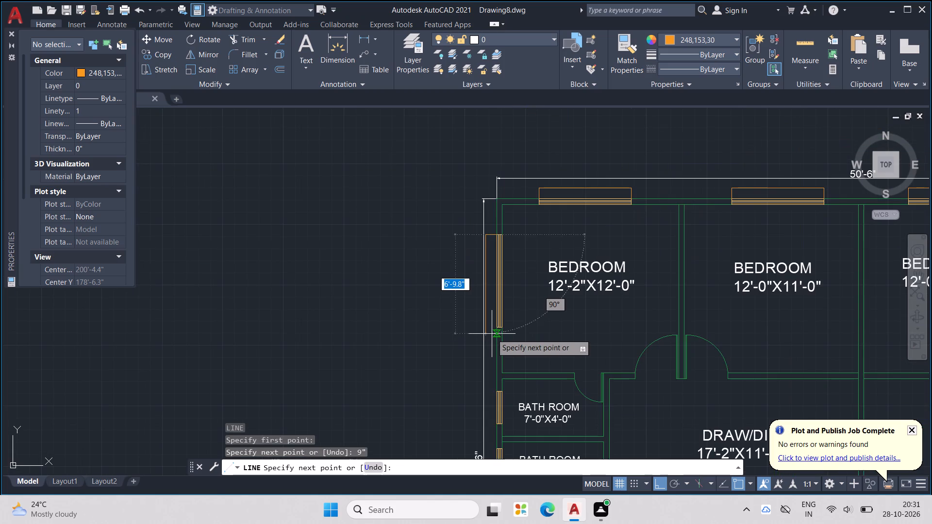
scroll(492, 333, "up", 4)
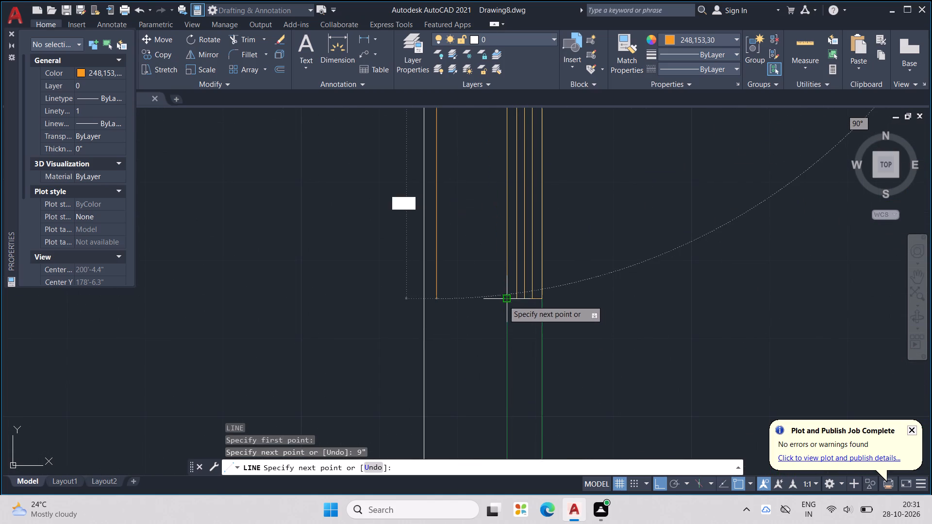
left_click(462, 302)
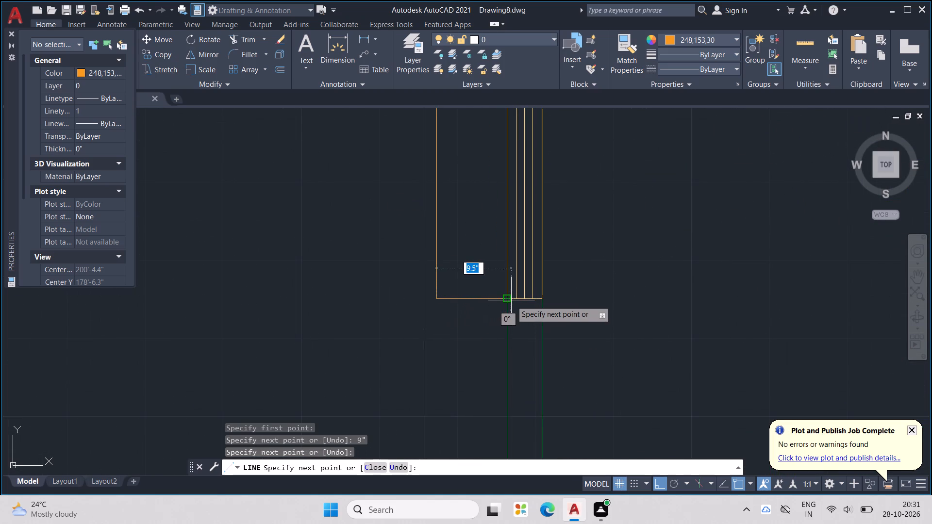
left_click(511, 300)
scroll(518, 295, "down", 2)
key("Escape")
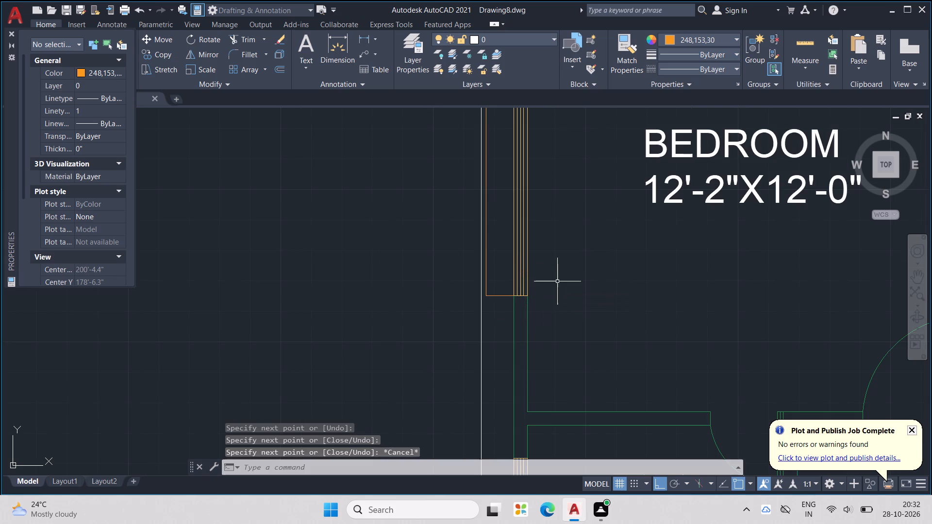
scroll(529, 291, "up", 1)
key("Escape")
Draw a three-sided line outline projecting 9" outside the west wall around the window of the bathroom just south of the northwest bedroom.
scroll(550, 293, "down", 3)
middle_click_drag(550, 290, 527, 224)
key("Escape")
key("Escape")
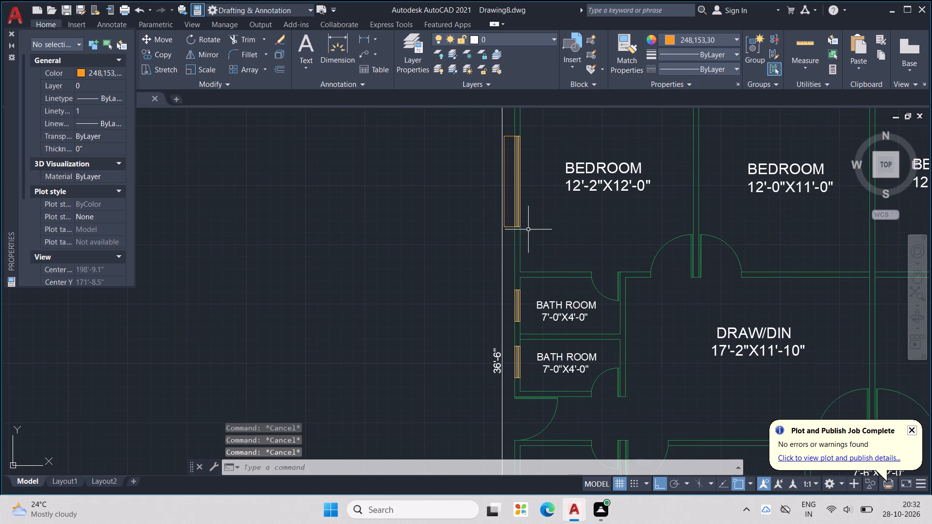
key("l")
key("Return")
scroll(506, 305, "up", 3)
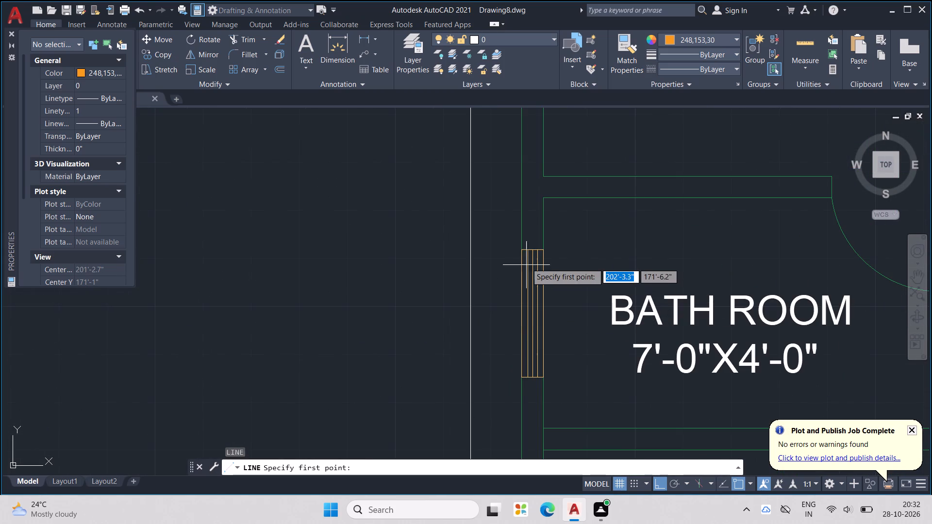
left_click(520, 249)
key("9")
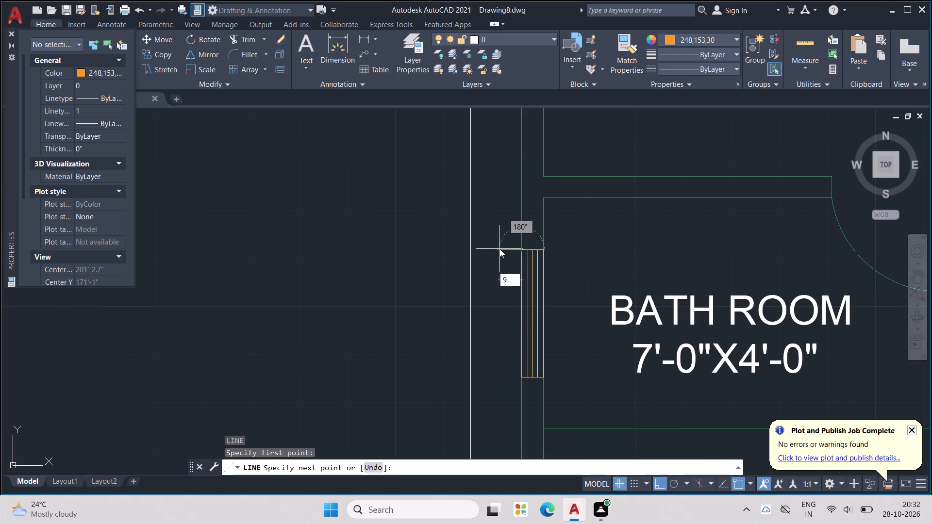
key("shift+quotedbl")
key("Return")
middle_click_drag(512, 340, 514, 308)
left_click(503, 351)
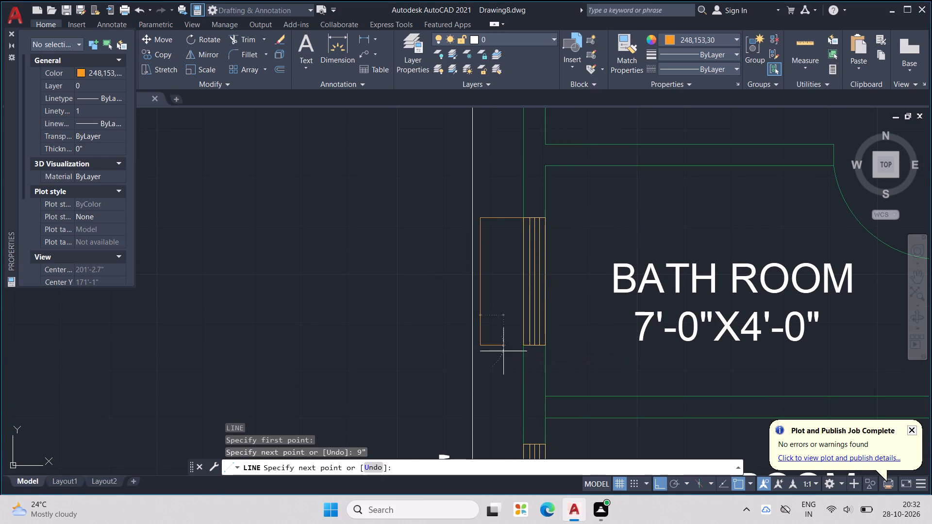
left_click(525, 346)
key("Escape")
Draw a three-sided 9" line outline around the second west-side bathroom's window, aligned with the outer edge of the outline to its north.
scroll(527, 332, "down", 1)
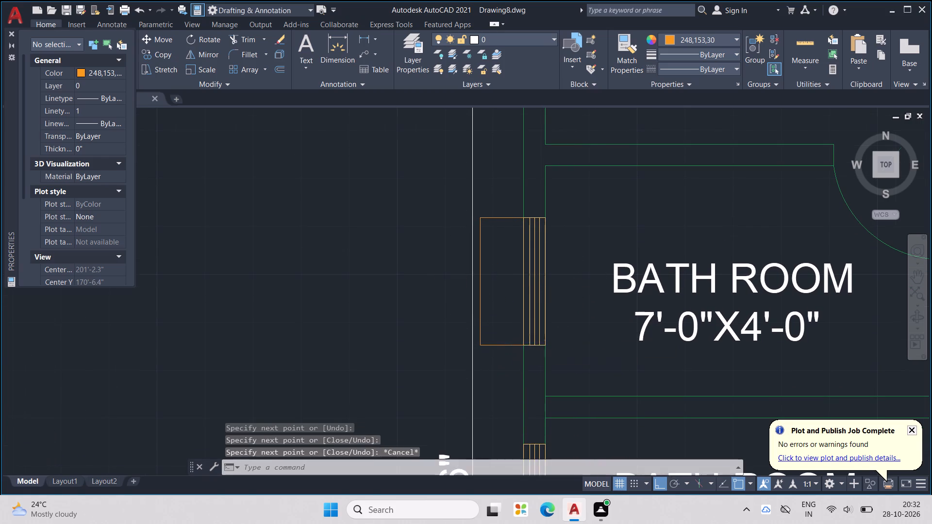
scroll(527, 332, "down", 1)
key("Escape")
key("l")
key("Return")
middle_click_drag(541, 339, 556, 299)
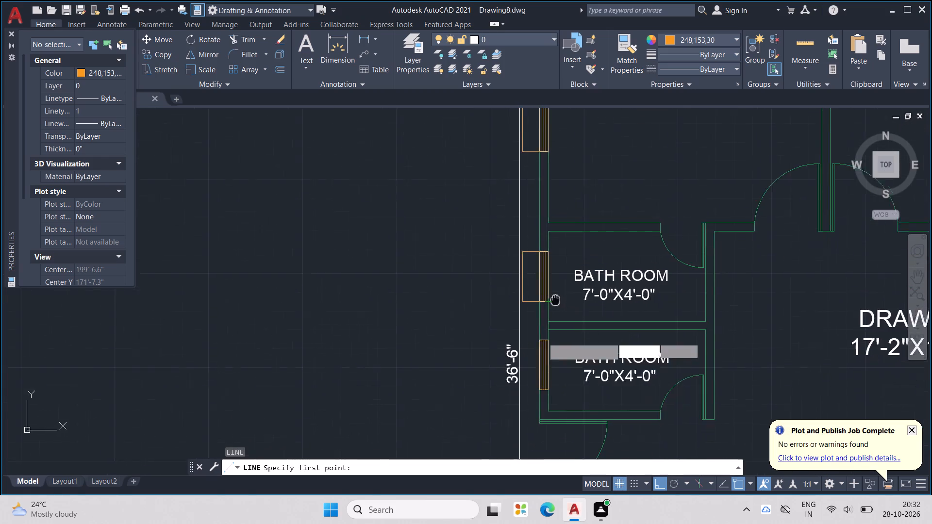
middle_click_drag(556, 299, 562, 283)
scroll(545, 317, "up", 1)
left_click(544, 320)
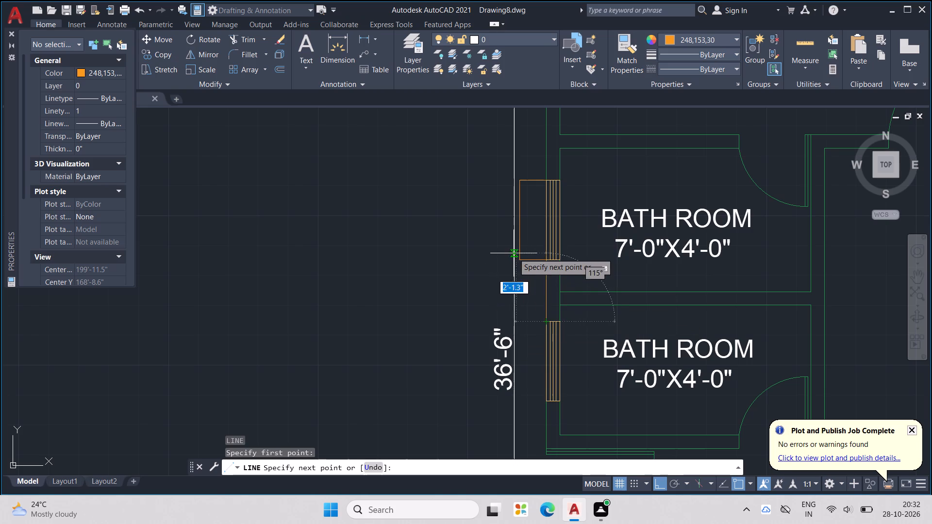
left_click(519, 323)
middle_click_drag(529, 364, 532, 323)
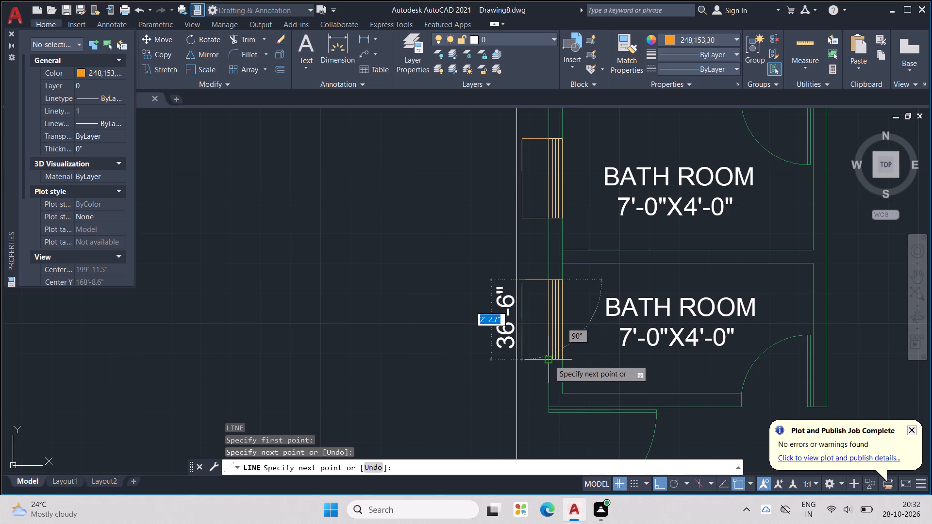
left_click(533, 361)
left_click(551, 357)
scroll(552, 348, "down", 2)
key("Escape")
Draw a three-sided line outline projecting 9" outside the west wall around the west flat's kitchen window.
middle_click_drag(600, 345, 592, 304)
scroll(591, 302, "down", 2)
key("Escape")
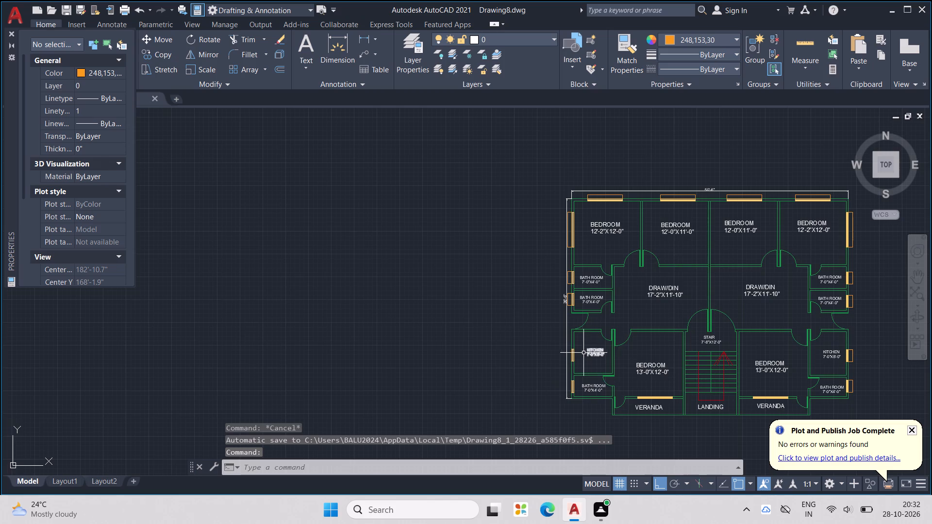
key("Escape")
scroll(582, 353, "up", 2)
key("Escape")
key("Escape")
key("l")
key("Return")
scroll(565, 359, "up", 2)
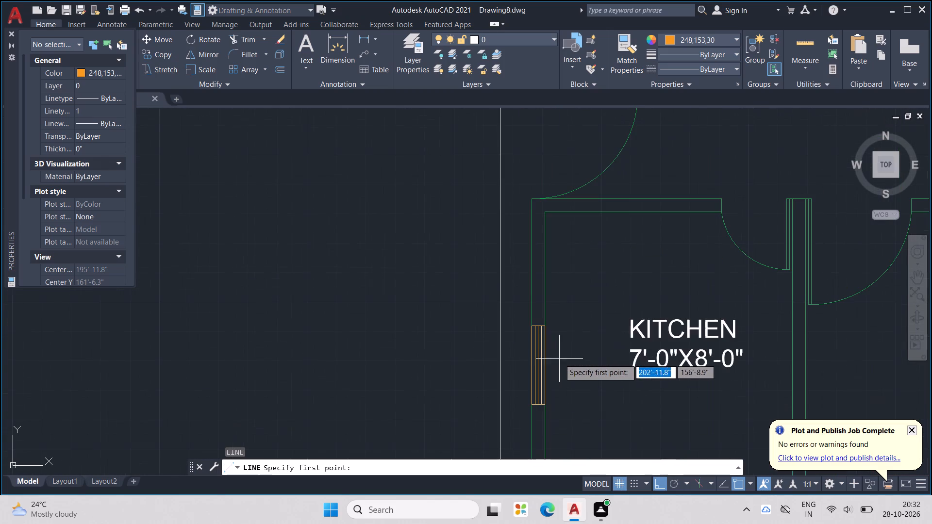
left_click(531, 329)
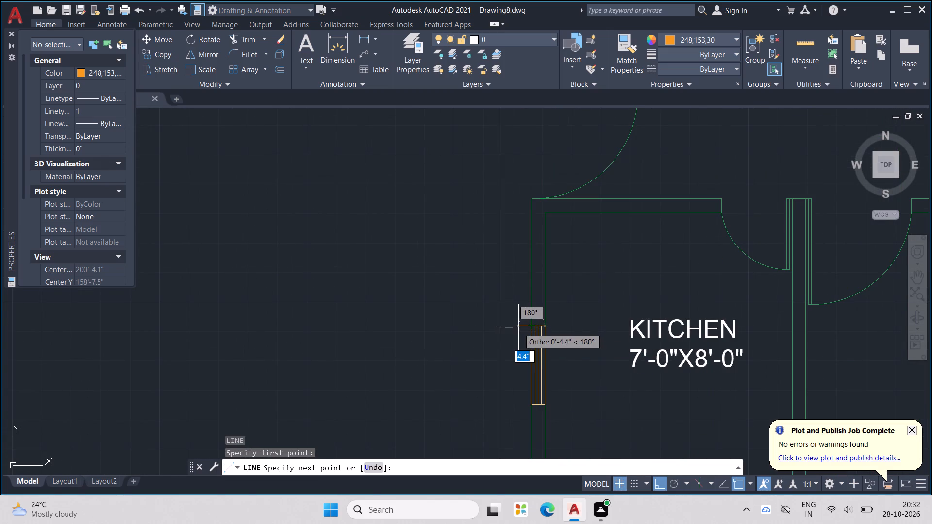
type("9\"")
key("Return")
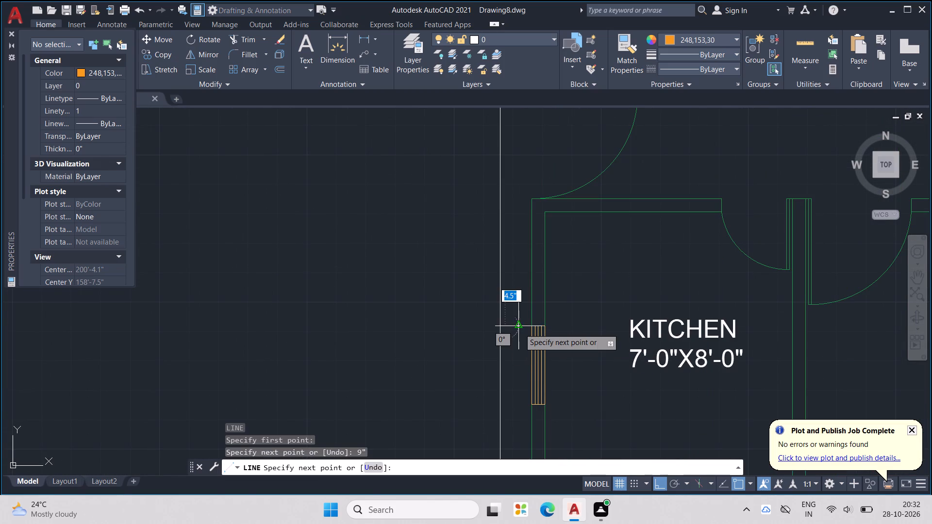
middle_click_drag(540, 411, 556, 325)
scroll(540, 300, "up", 2)
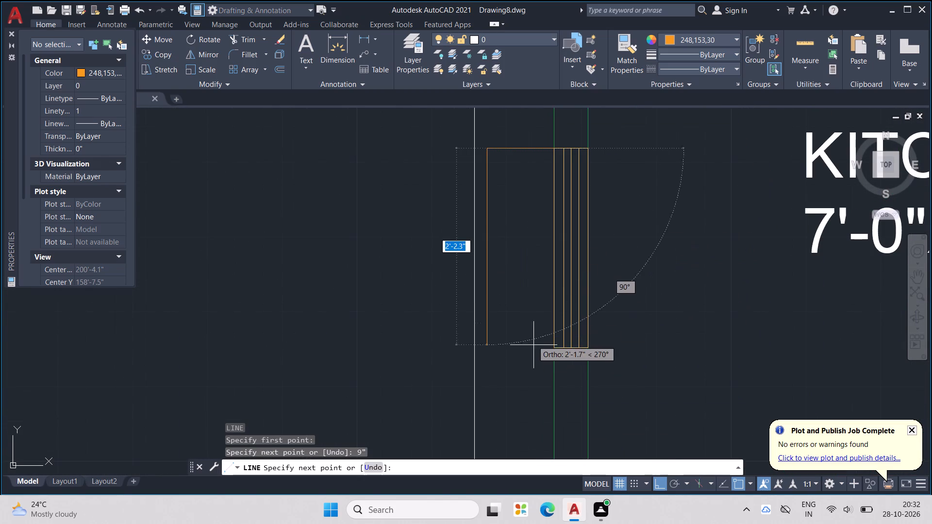
left_click(522, 348)
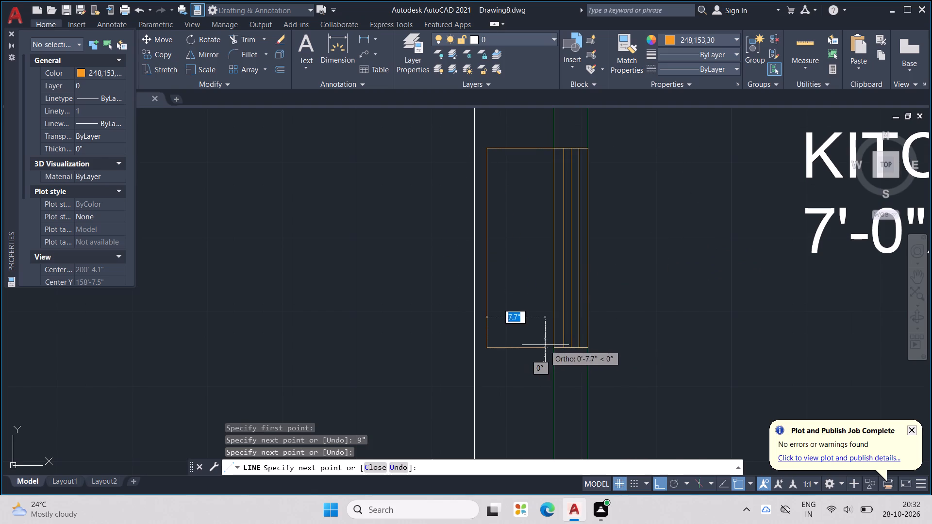
left_click(556, 348)
key("Escape")
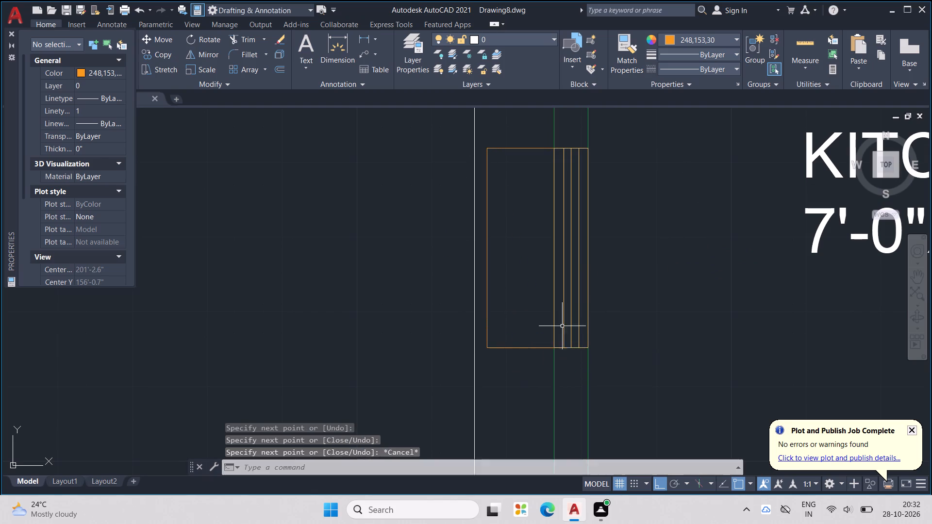
Draw a three-sided line outline projecting 9" outside the west wall around the window of the southernmost bathroom below the west flat's kitchen.
scroll(562, 326, "down", 3)
key("Escape")
middle_click_drag(564, 343, 575, 293)
key("Escape")
key("l")
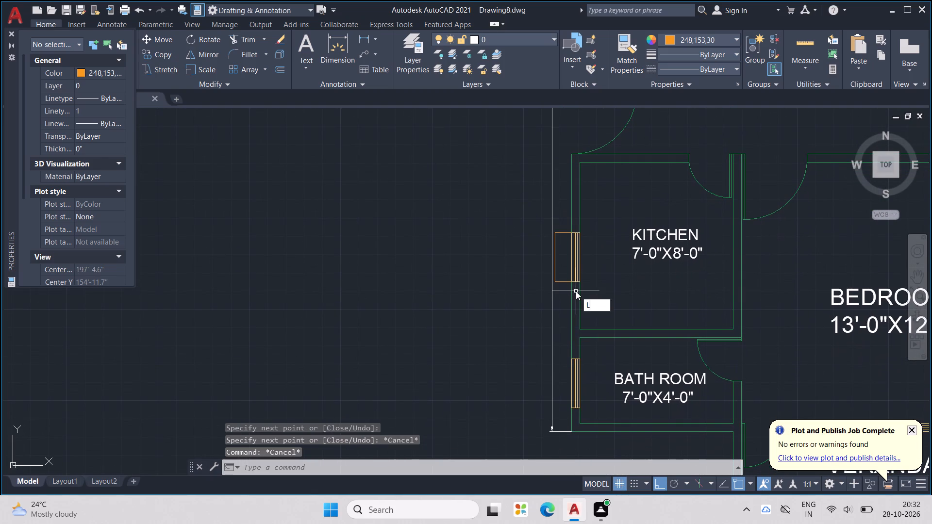
key("Return")
scroll(564, 363, "up", 2)
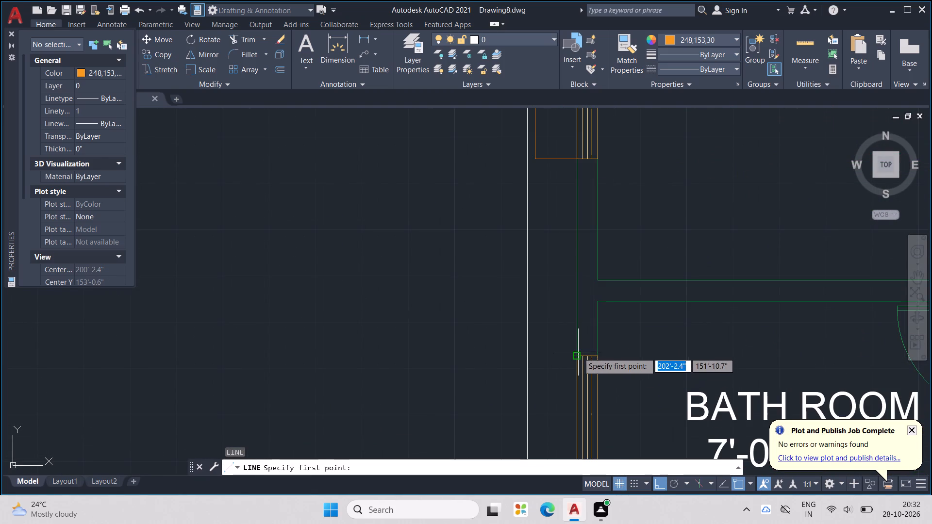
left_click(578, 352)
key("9")
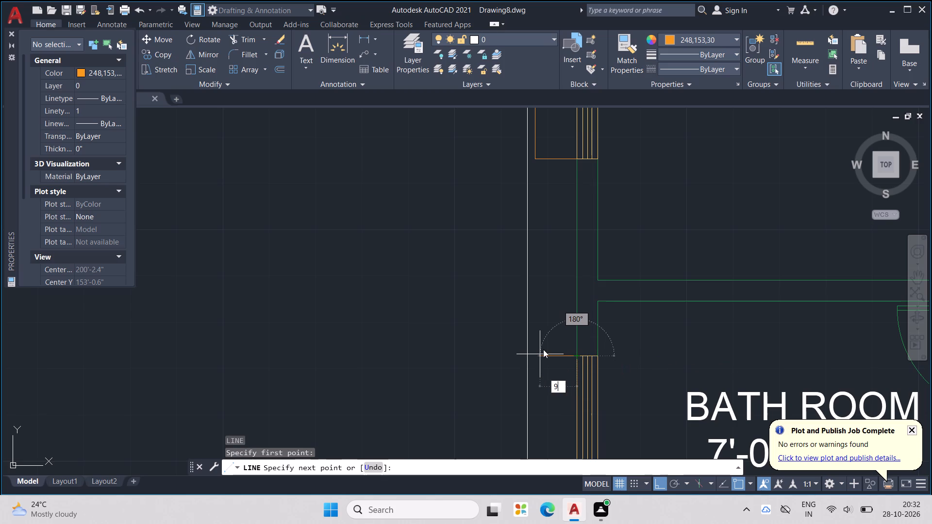
key("shift+quotedbl")
key("Return")
middle_click_drag(543, 349, 531, 187)
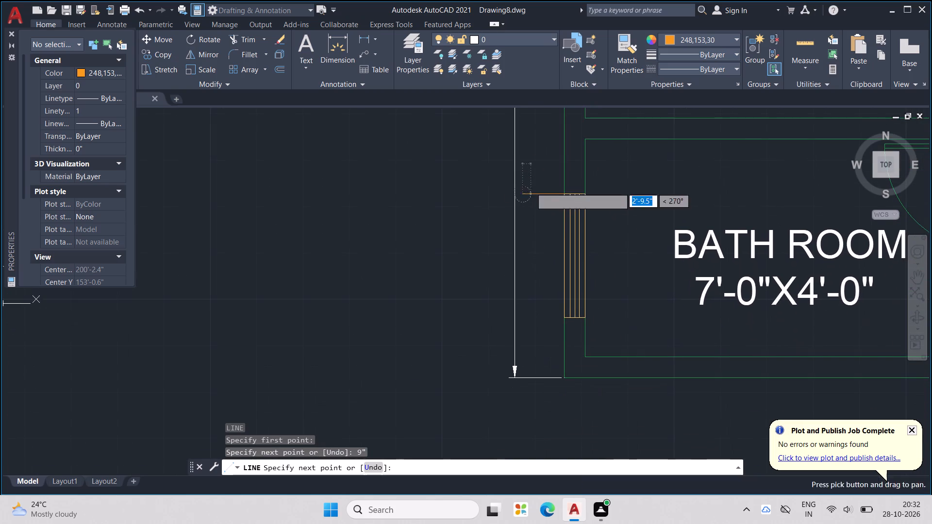
scroll(530, 282, "up", 1)
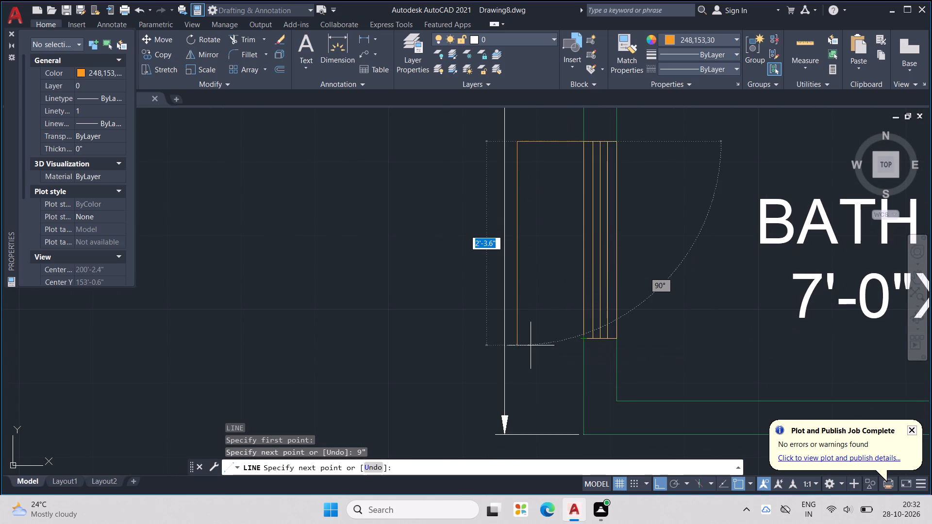
left_click(530, 343)
left_click(584, 340)
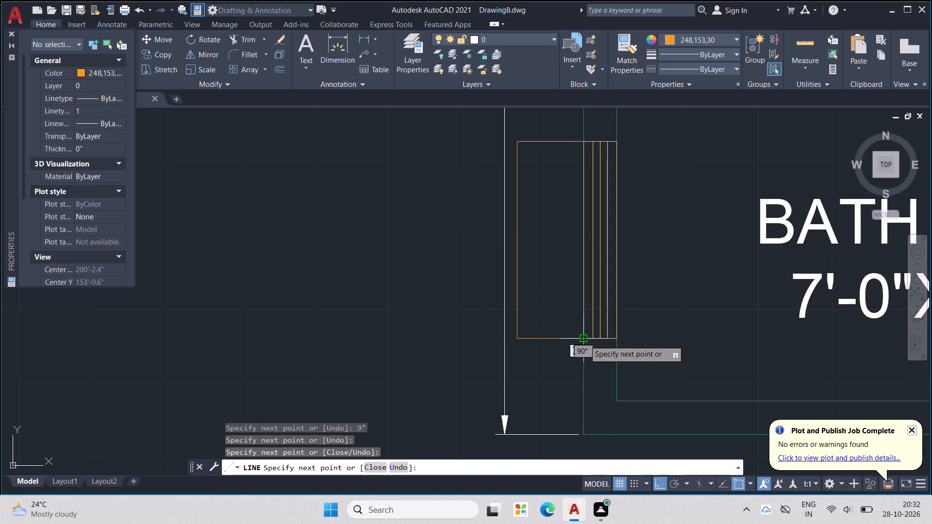
key("Escape")
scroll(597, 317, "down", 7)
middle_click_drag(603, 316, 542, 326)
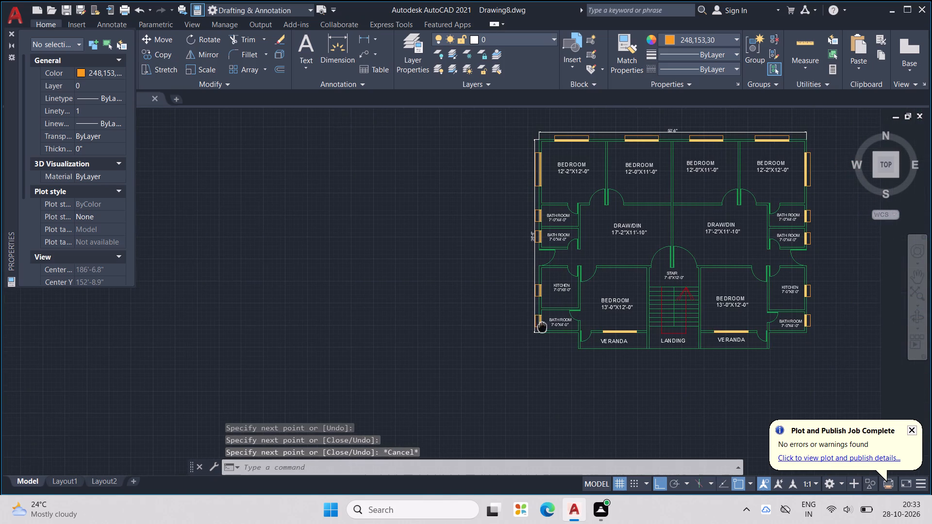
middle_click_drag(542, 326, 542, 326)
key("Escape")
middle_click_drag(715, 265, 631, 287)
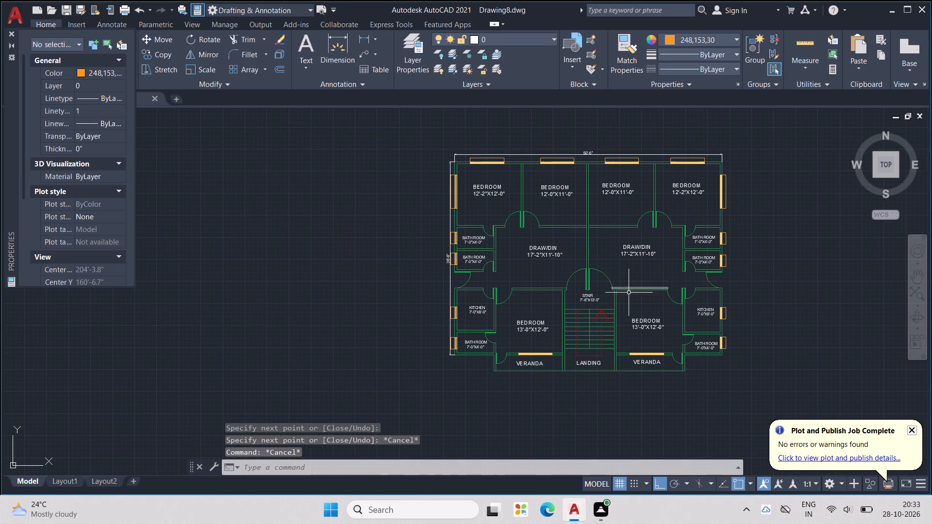
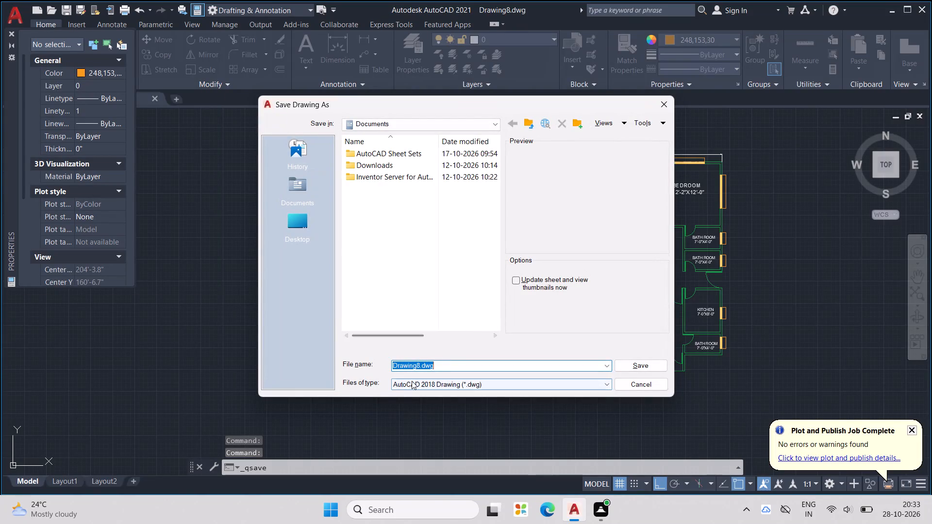
Save the drawing in Documents under the name TASK 1.
type("TASK")
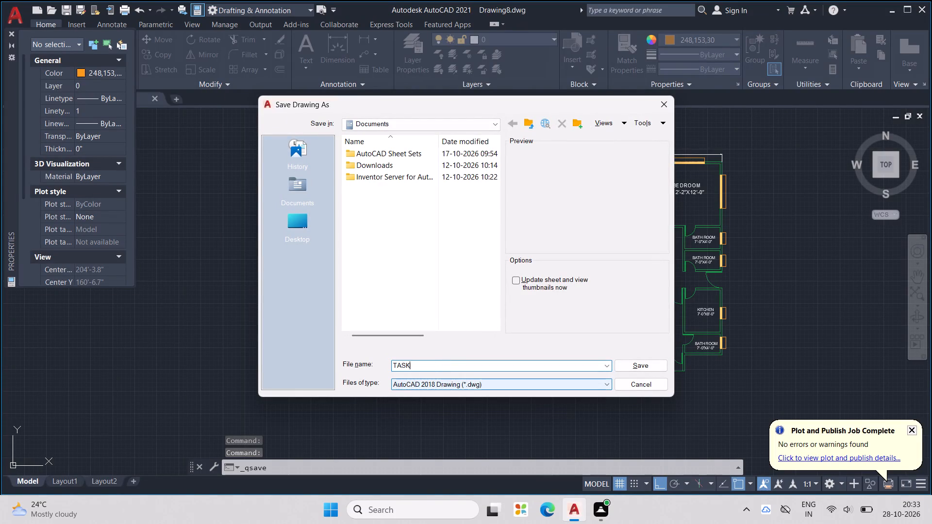
key("space")
type("25")
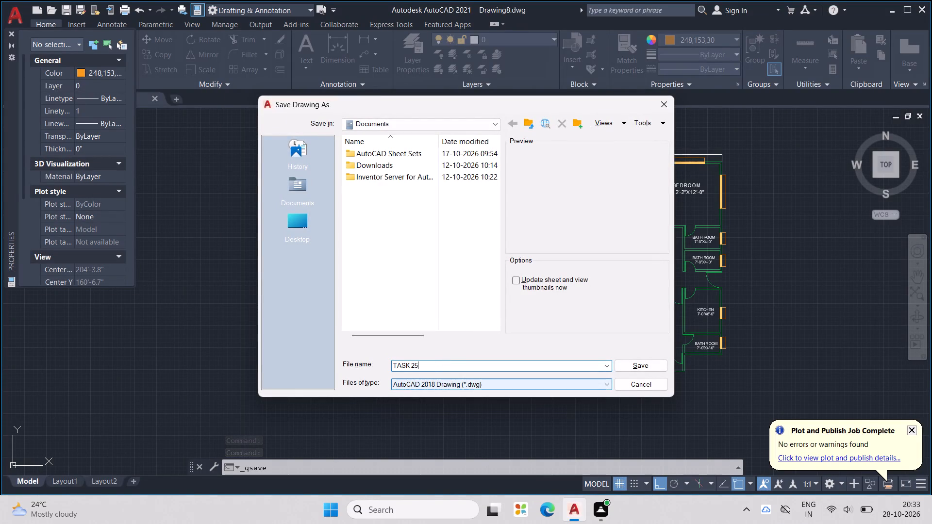
key("BackSpace")
key("BackSpace")
key("1")
left_click(627, 363)
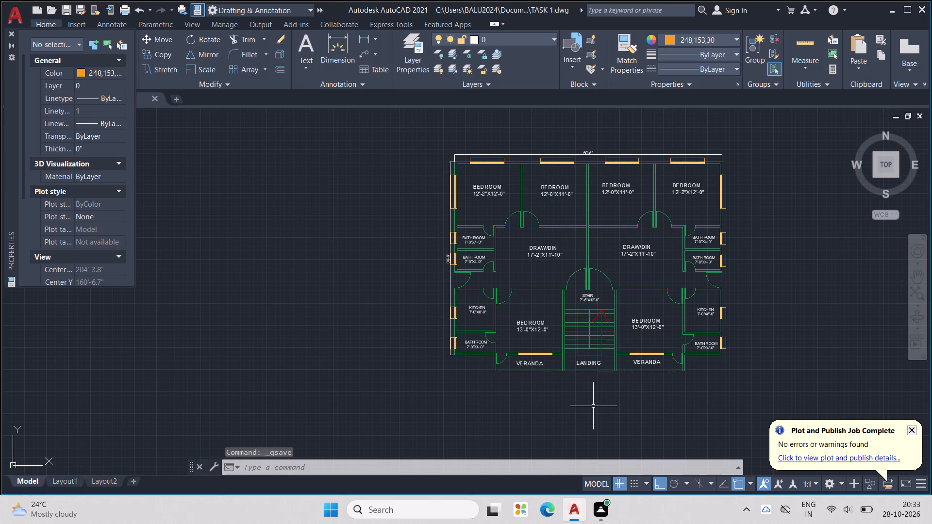
Set up a plot with the AutoCAD PDF (High Quality Print) plotter and a window plot area enclosing the whole floor plan.
key("ctrl+p")
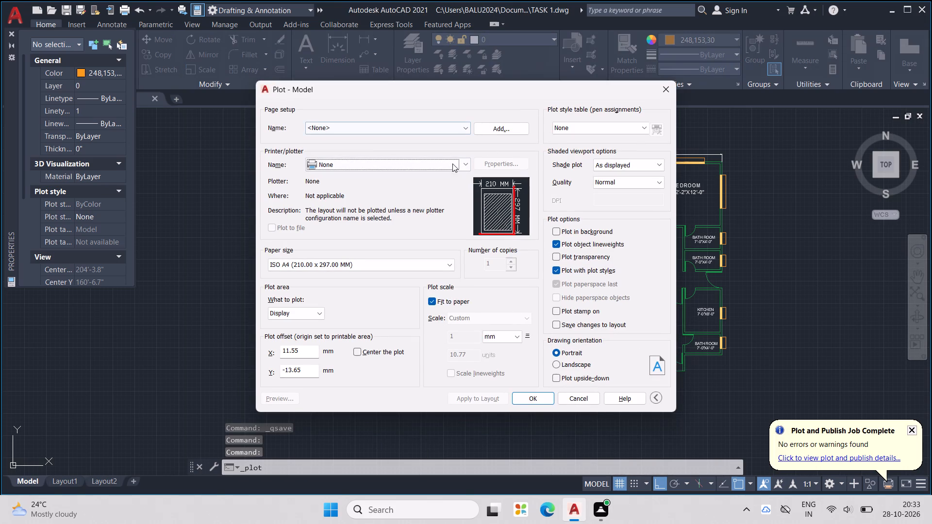
left_click(452, 164)
left_click(398, 216)
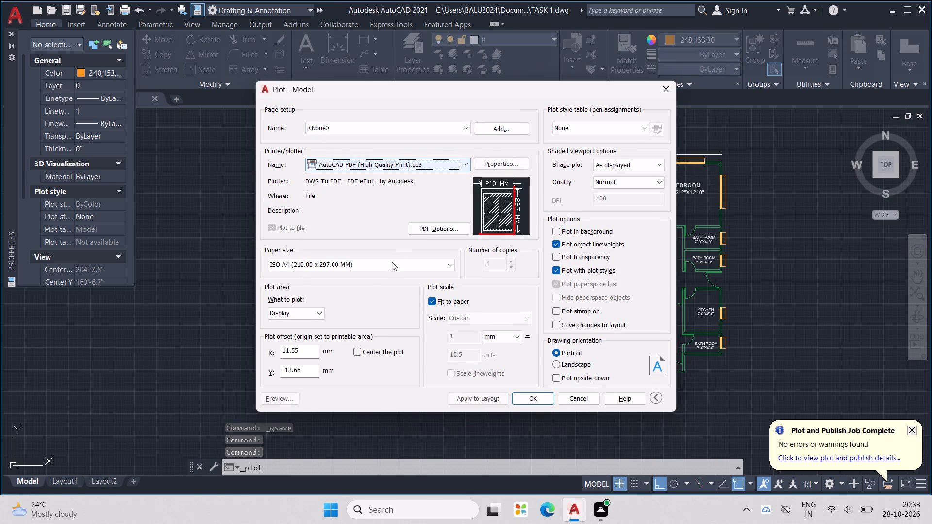
left_click(316, 313)
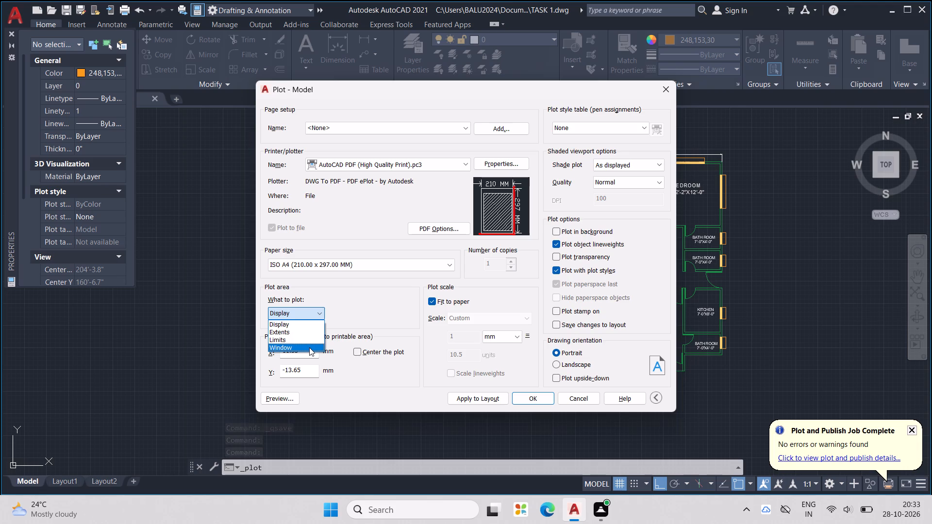
left_click(309, 347)
left_click(418, 134)
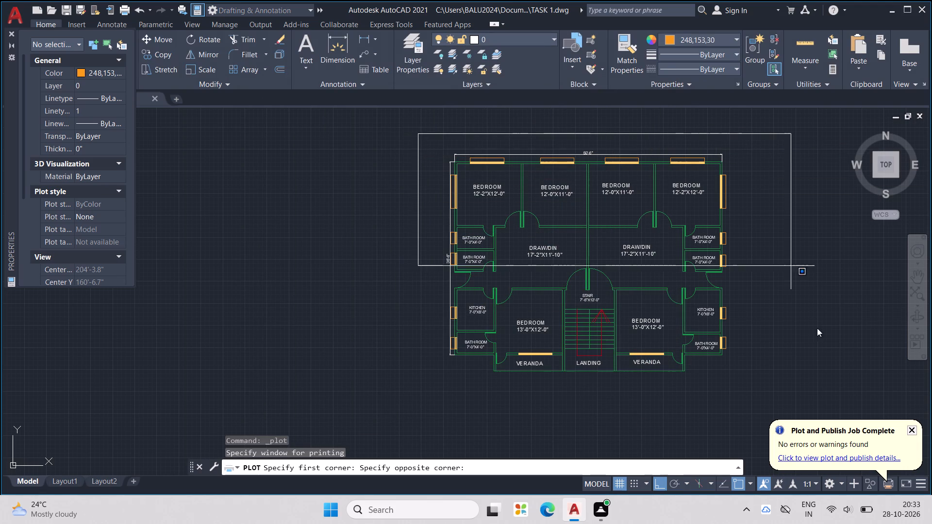
left_click(781, 381)
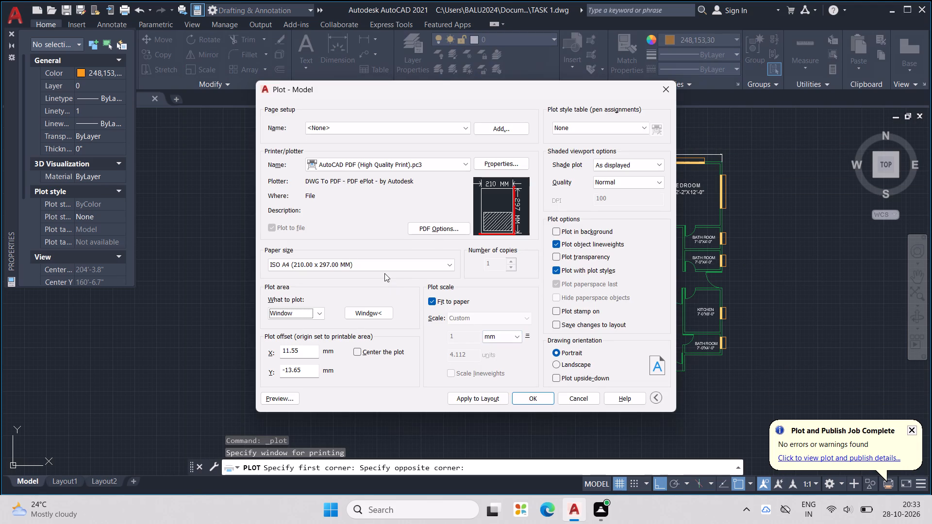
Set the plot units to inches, center the plot, and output it as a PDF in Documents, checking the plan in WPS Office.
left_click(511, 341)
left_click(511, 344)
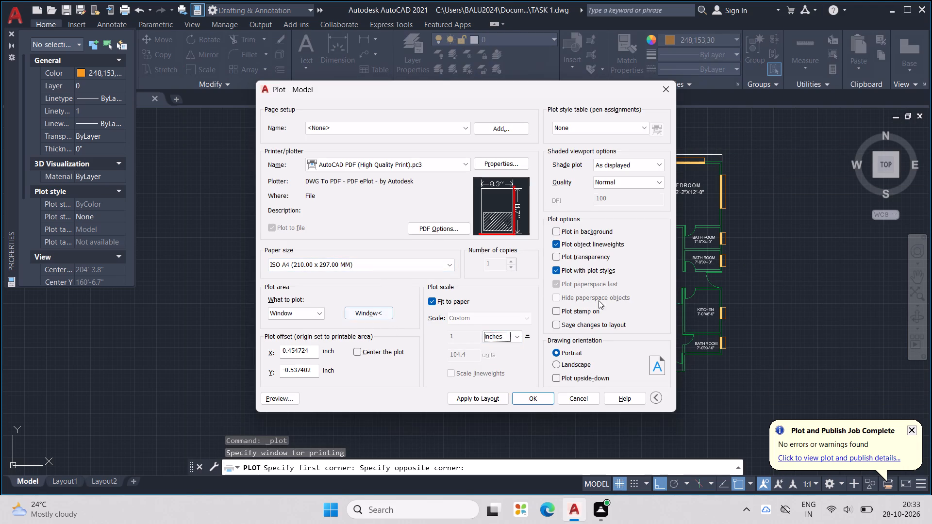
left_click(319, 313)
left_click(319, 313)
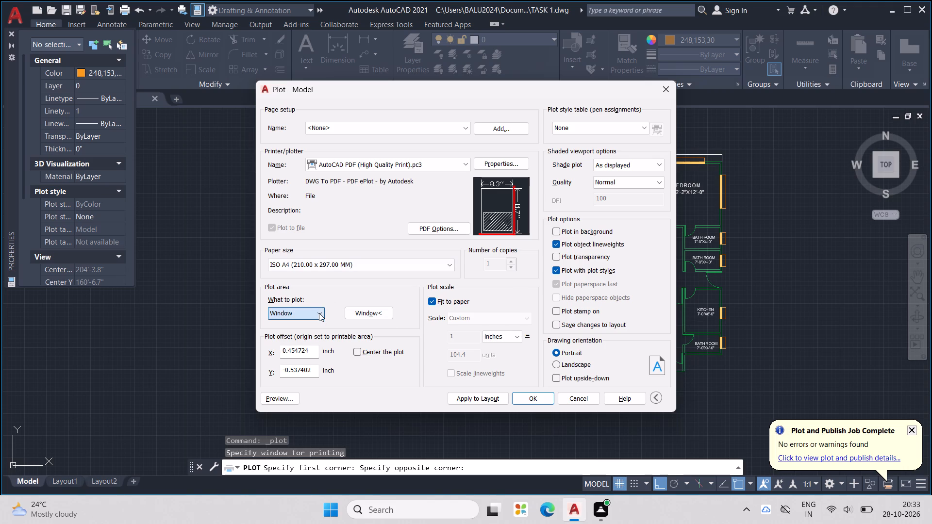
left_click(355, 351)
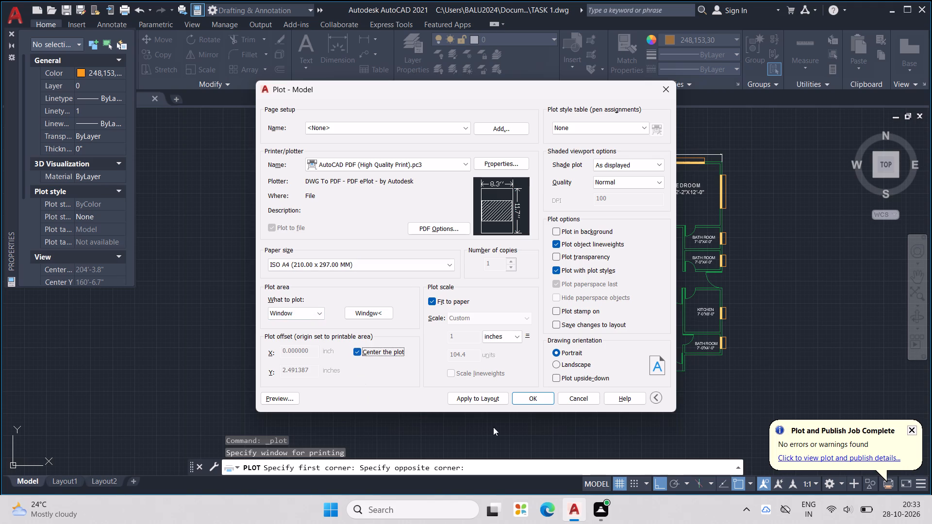
left_click(533, 394)
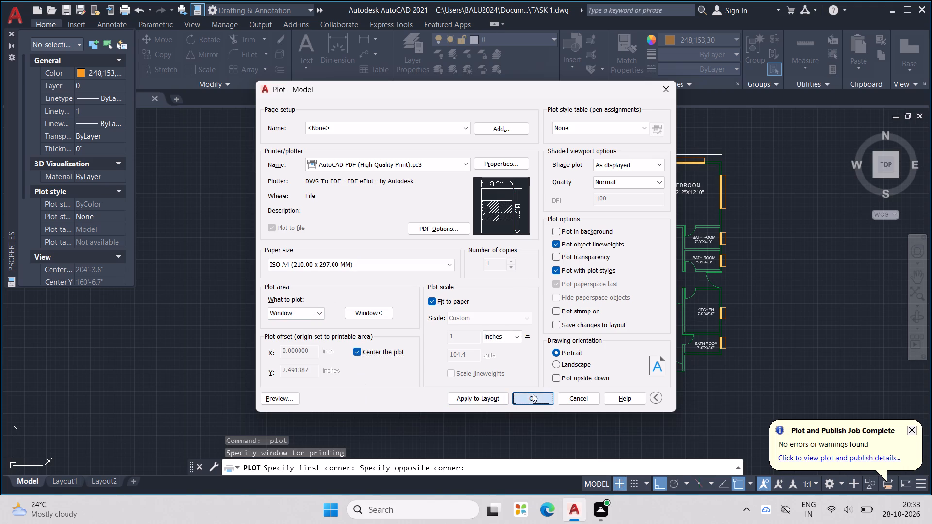
left_click(661, 369)
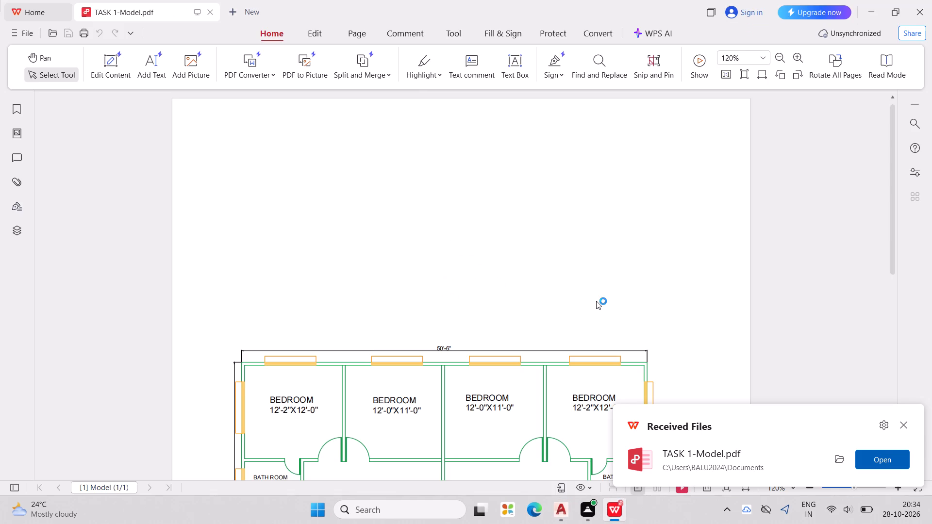
scroll(595, 299, "down", 7)
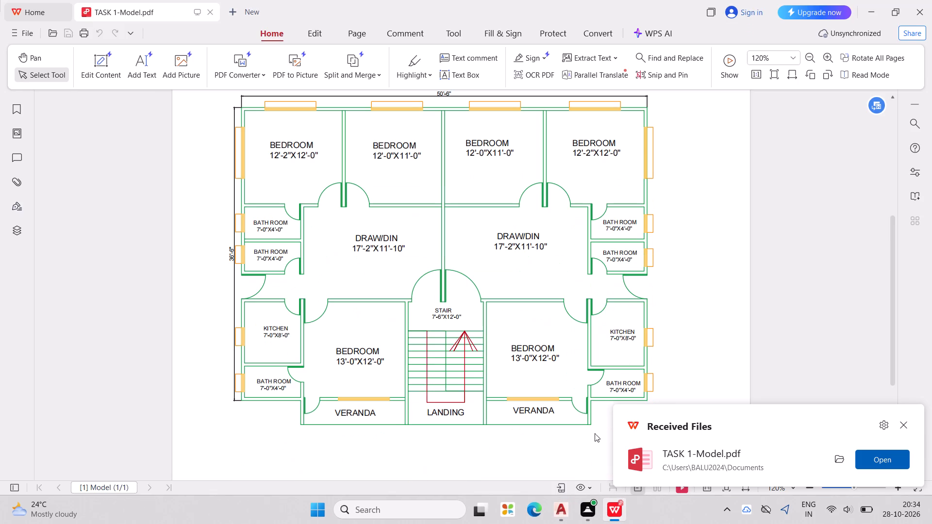
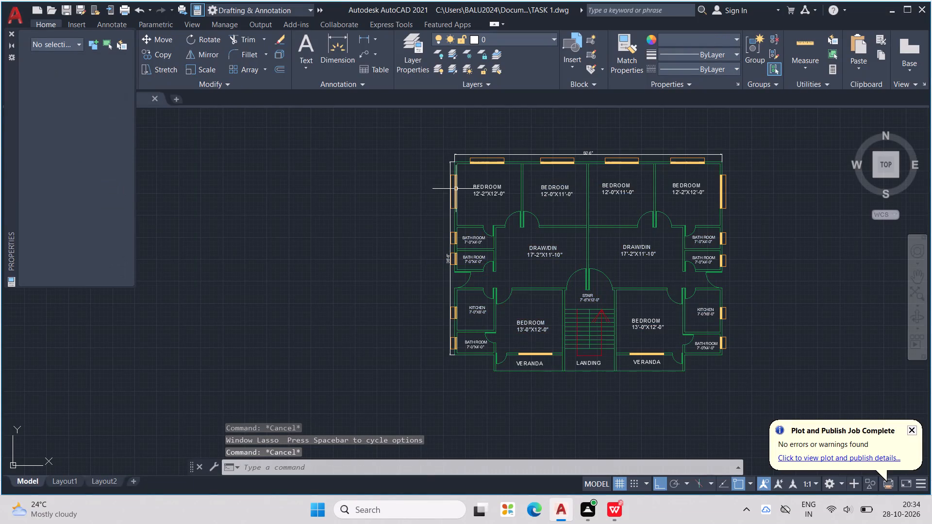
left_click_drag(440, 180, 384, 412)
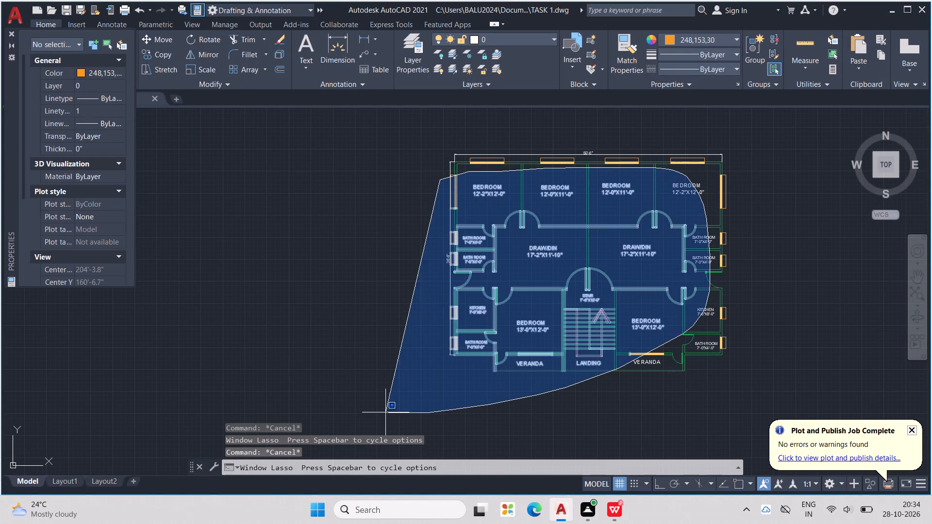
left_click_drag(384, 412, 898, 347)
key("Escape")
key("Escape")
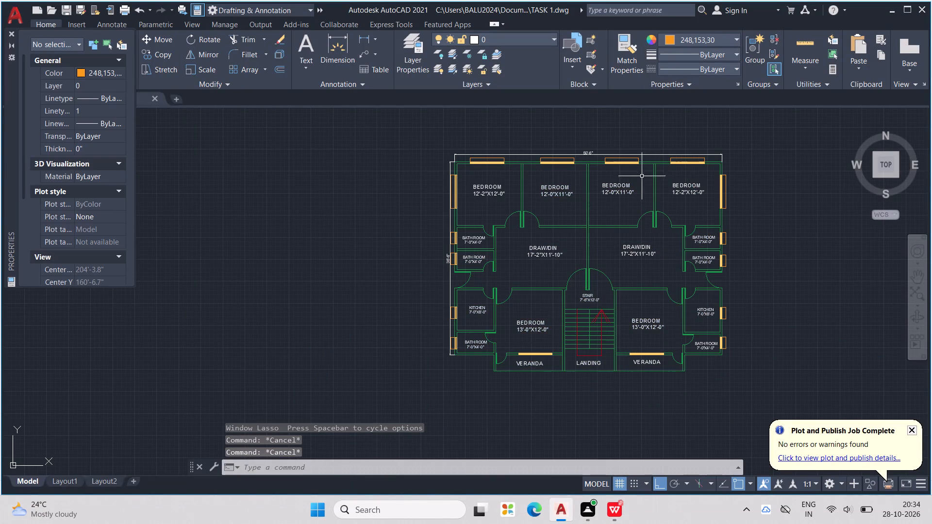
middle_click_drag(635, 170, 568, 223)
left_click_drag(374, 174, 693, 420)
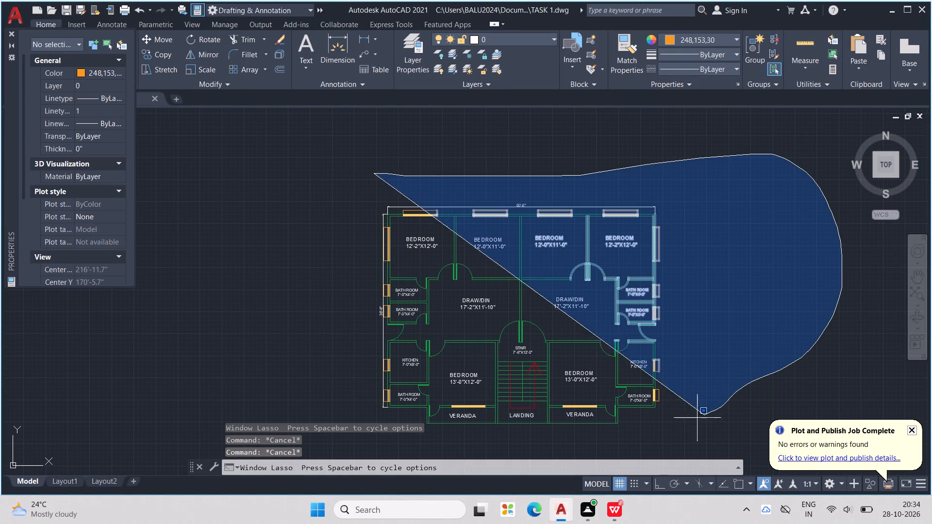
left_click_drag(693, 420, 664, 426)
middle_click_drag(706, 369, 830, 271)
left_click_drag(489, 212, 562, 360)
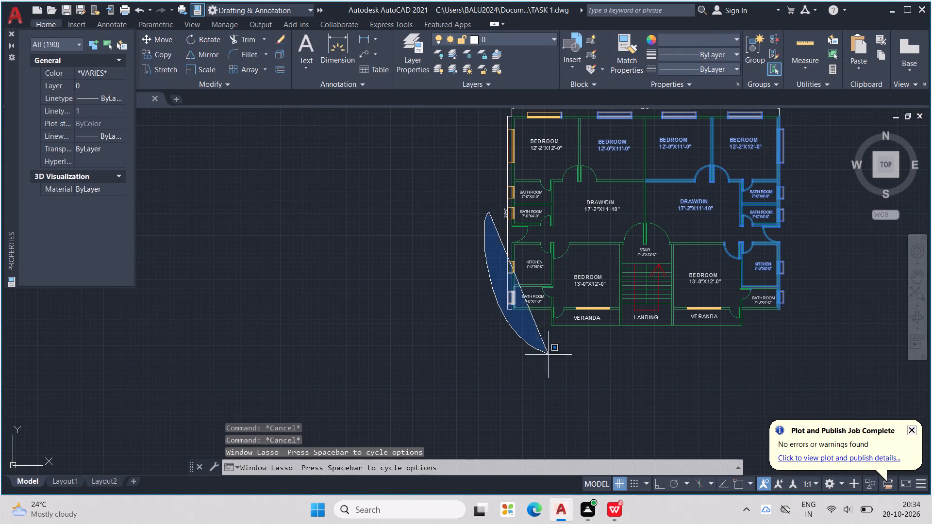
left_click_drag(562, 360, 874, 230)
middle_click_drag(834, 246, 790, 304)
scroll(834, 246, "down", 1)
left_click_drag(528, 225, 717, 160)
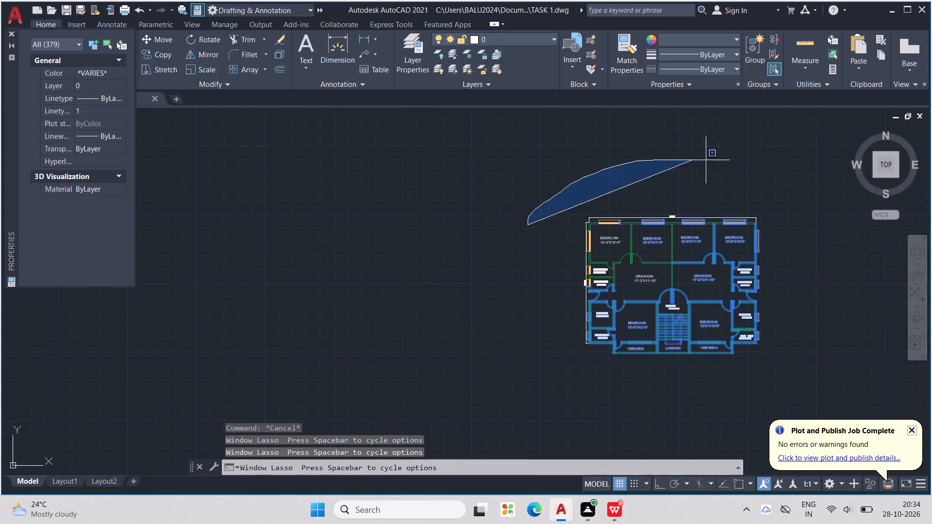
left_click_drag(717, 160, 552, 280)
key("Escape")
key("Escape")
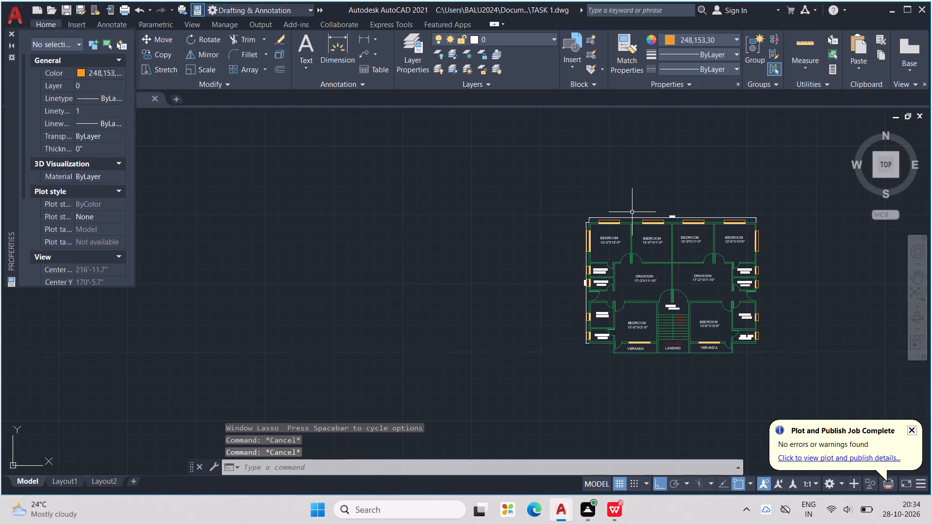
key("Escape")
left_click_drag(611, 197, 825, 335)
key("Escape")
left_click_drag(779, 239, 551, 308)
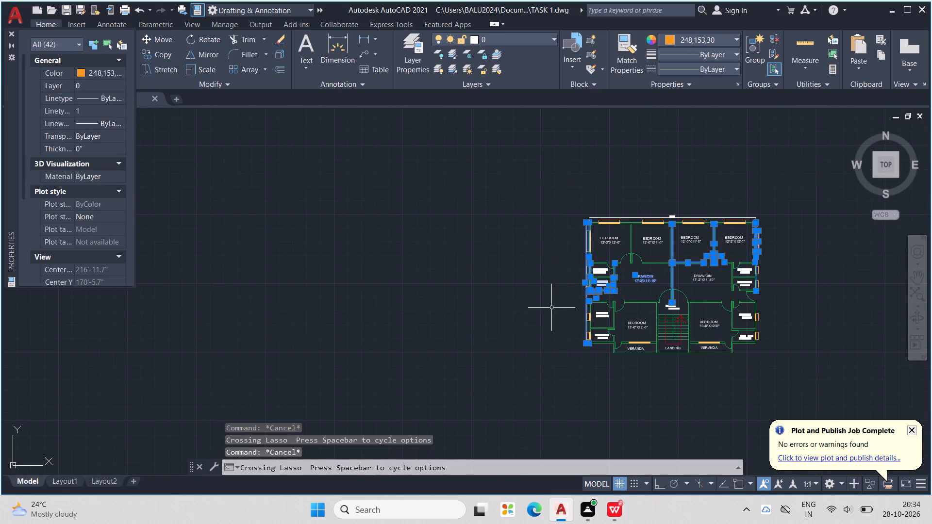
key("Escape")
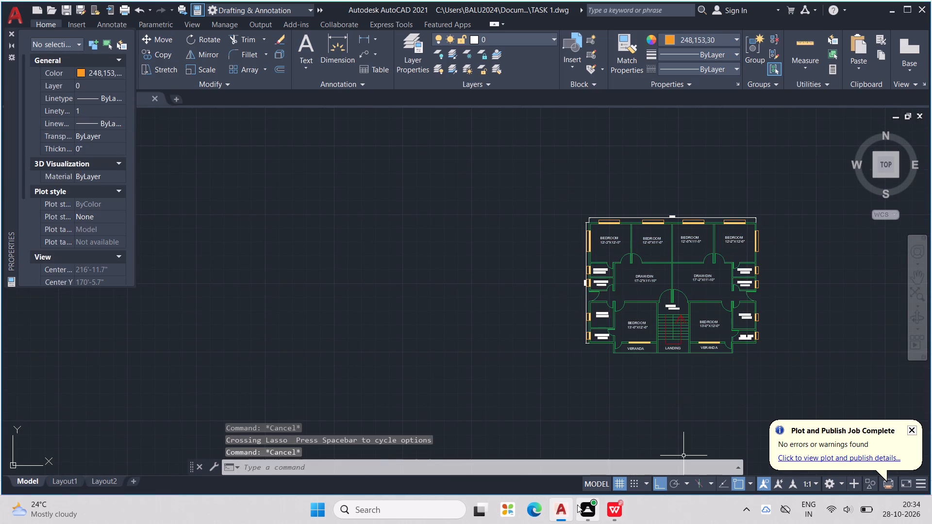